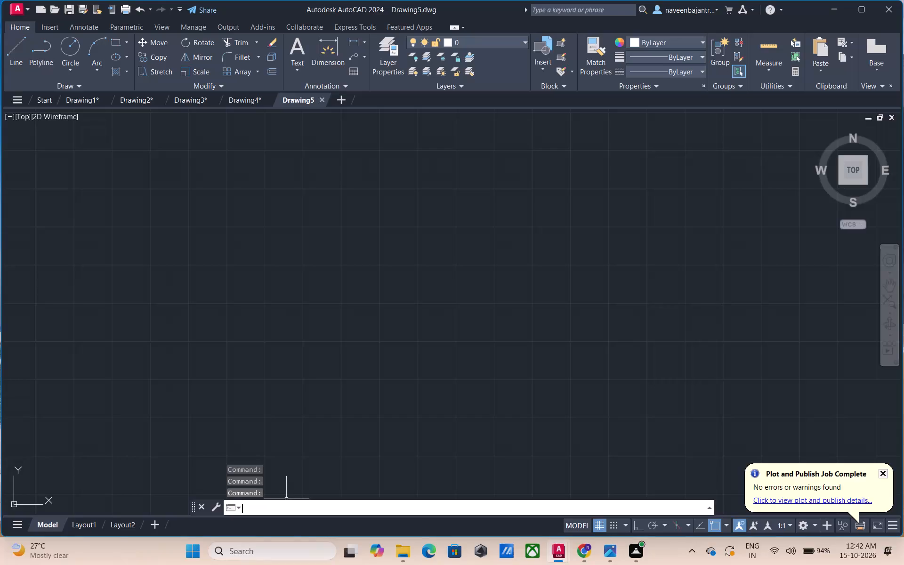
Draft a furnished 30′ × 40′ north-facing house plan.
Turn on command log file recording for the empty Drawing5 with LOGFILEON.
type("log")
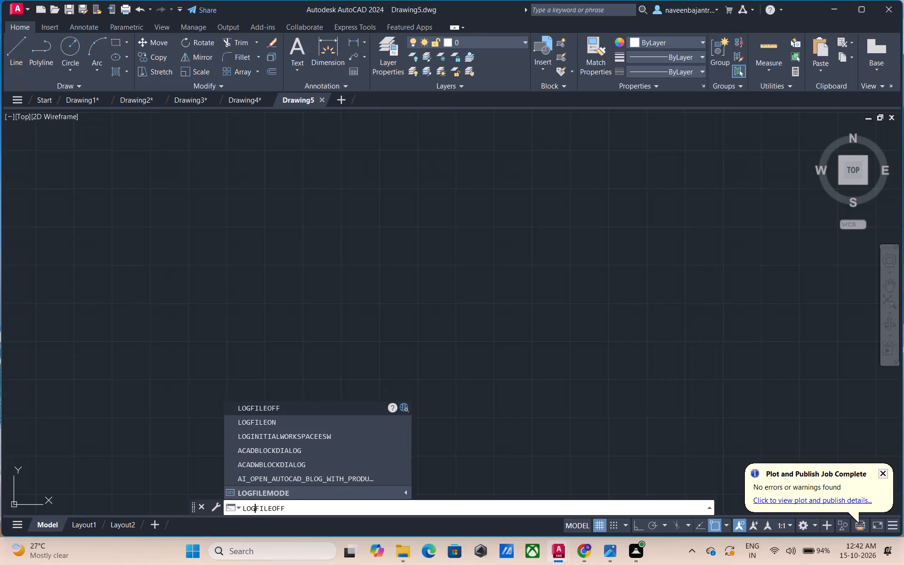
left_click(265, 426)
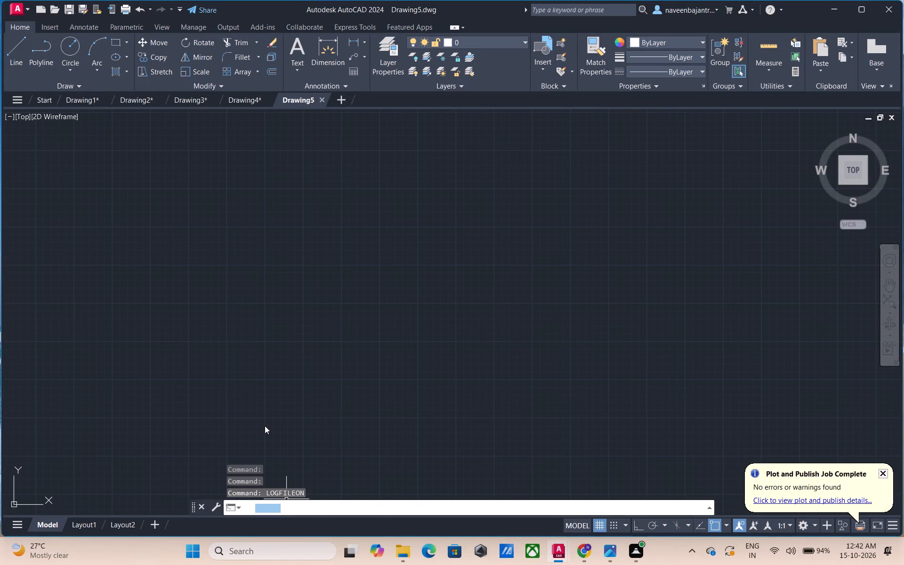
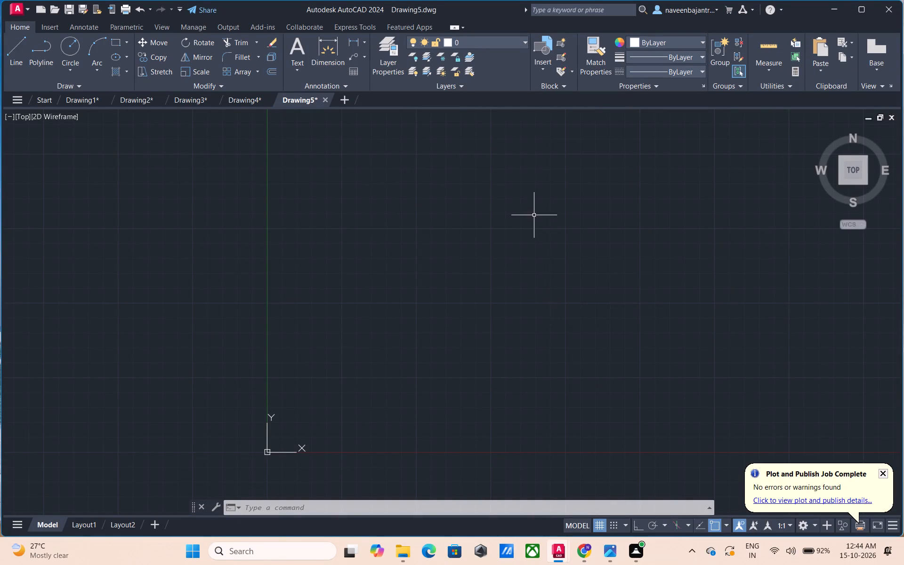
Turn on 0 feet and 0 inches zero suppression in the ISO-25 dimension style's primary units and set the style current.
middle_click_drag(533, 212, 335, 312)
type("d")
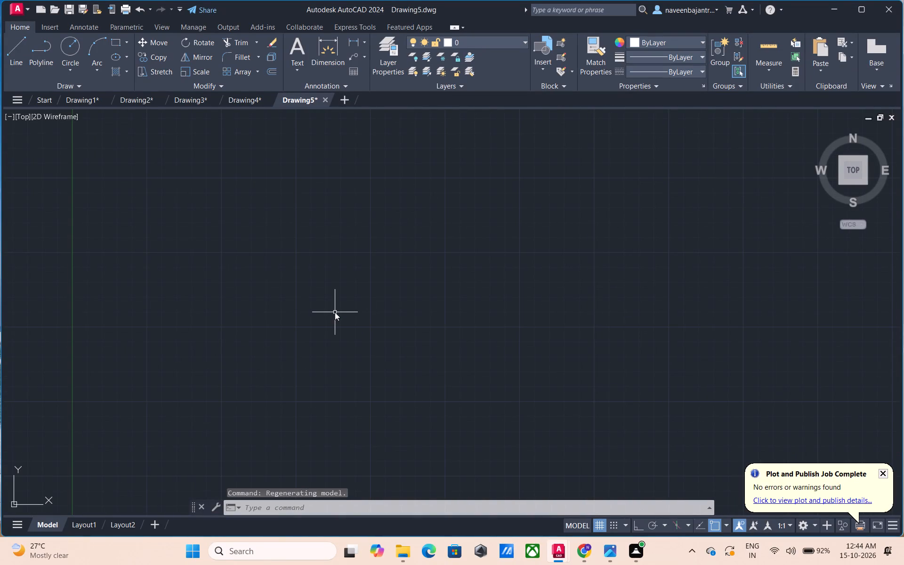
key("space")
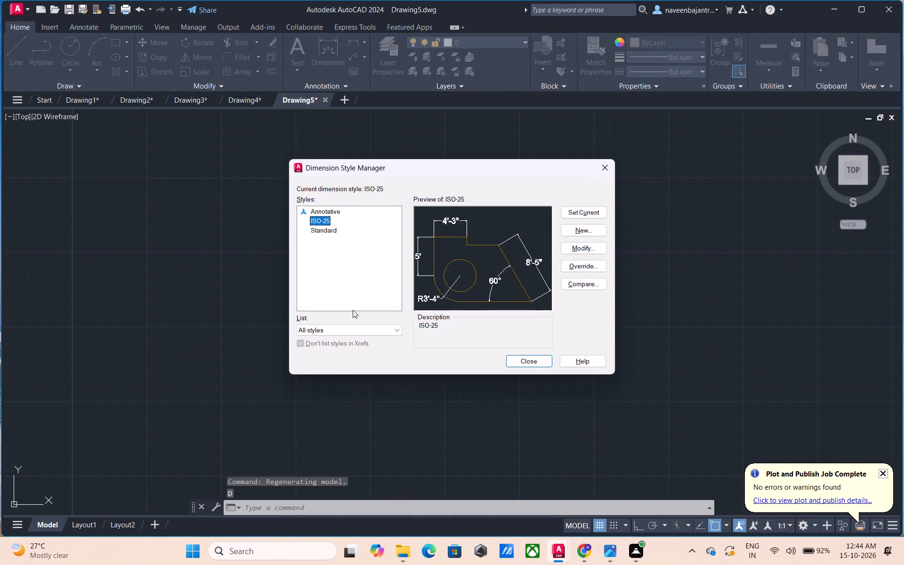
left_click(578, 250)
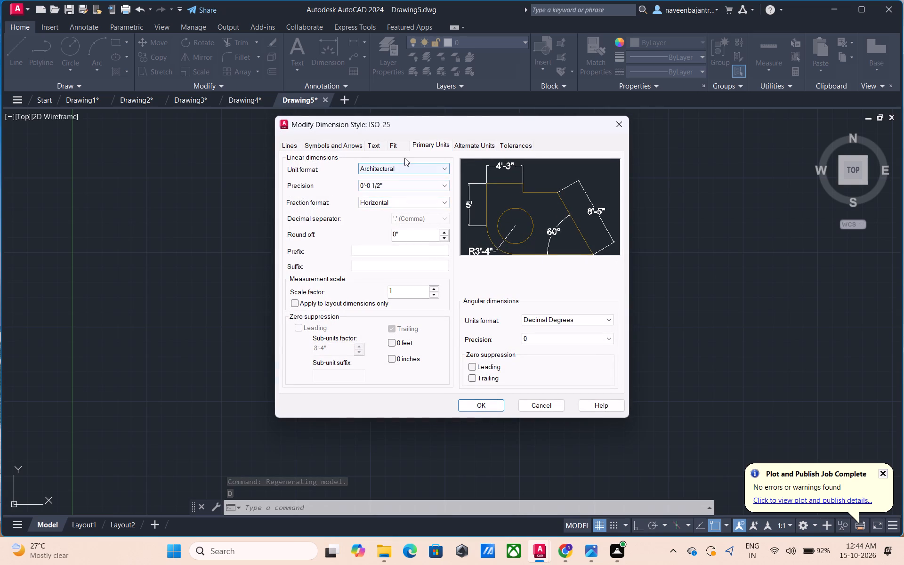
left_click(404, 168)
left_click(404, 168)
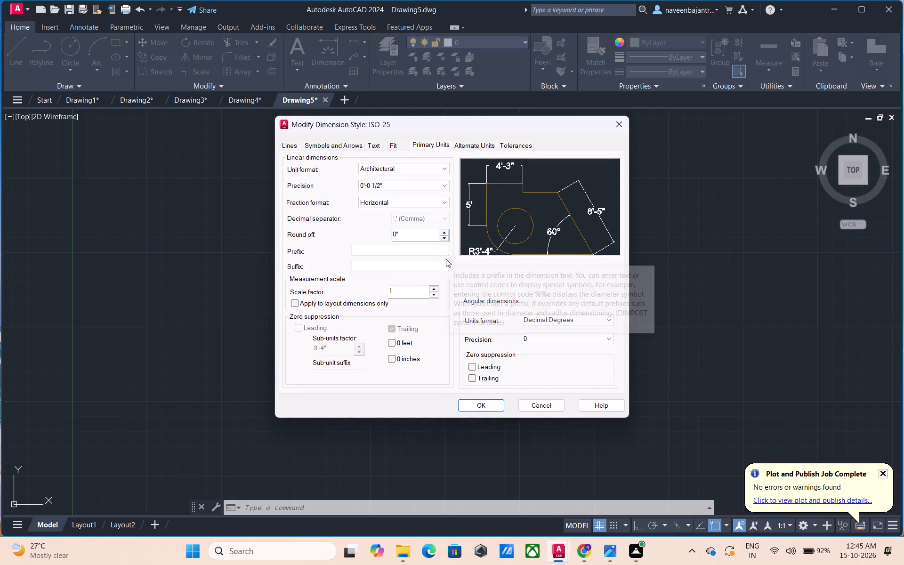
left_click(390, 344)
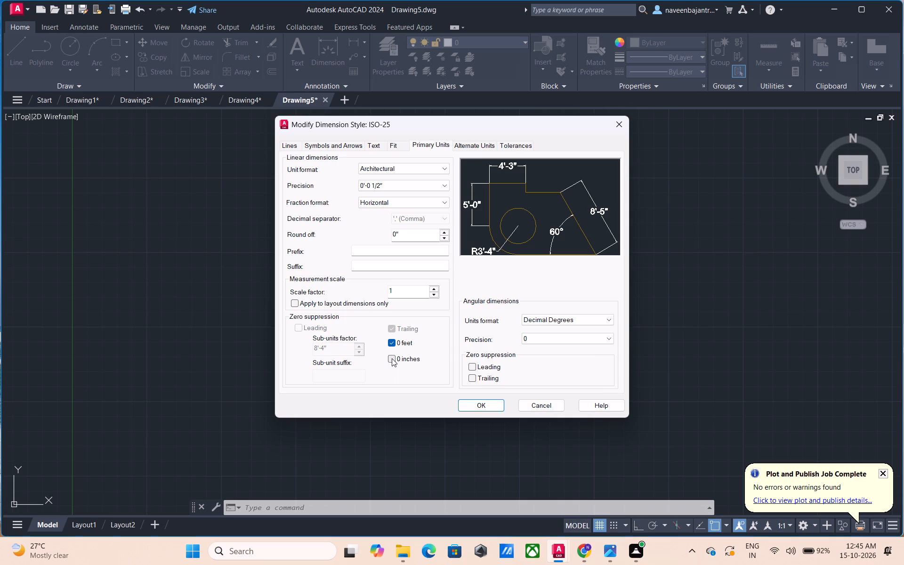
left_click(392, 358)
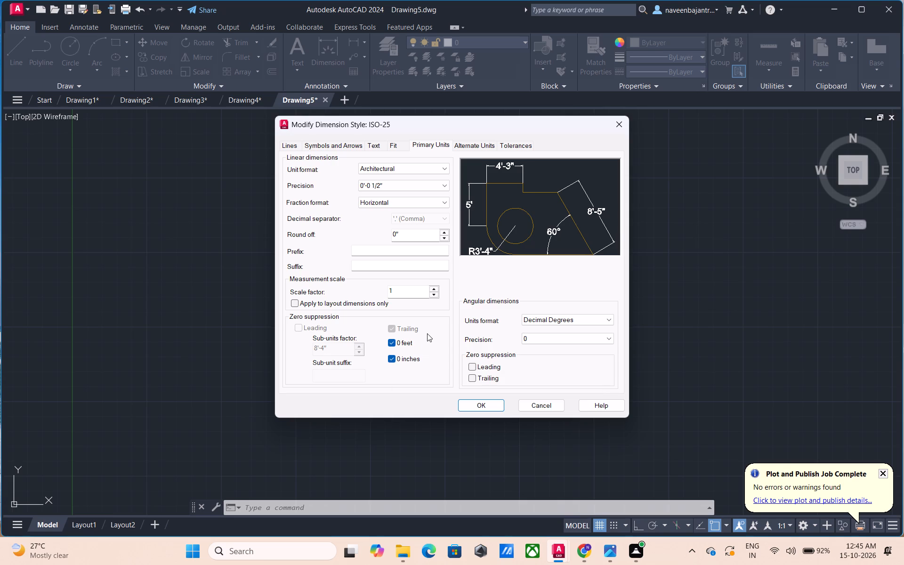
left_click(483, 403)
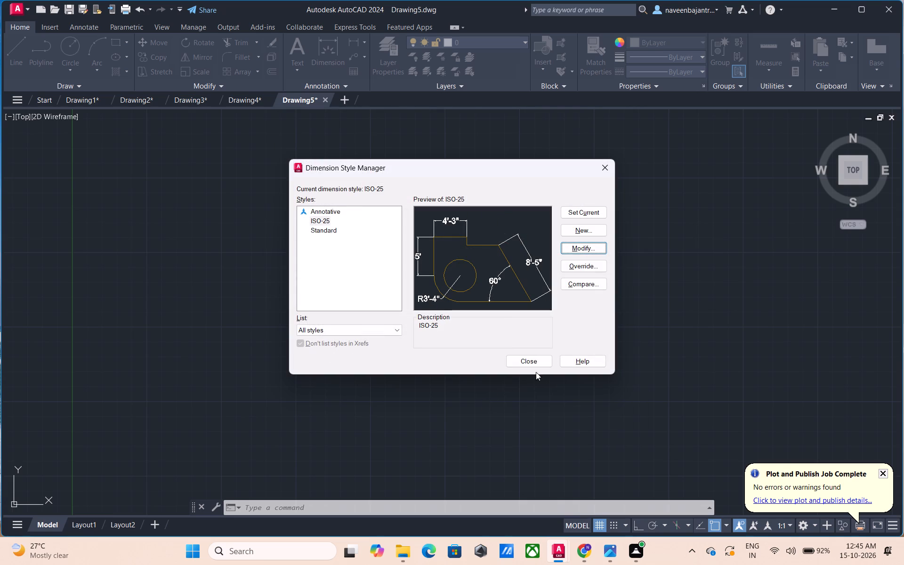
left_click(581, 216)
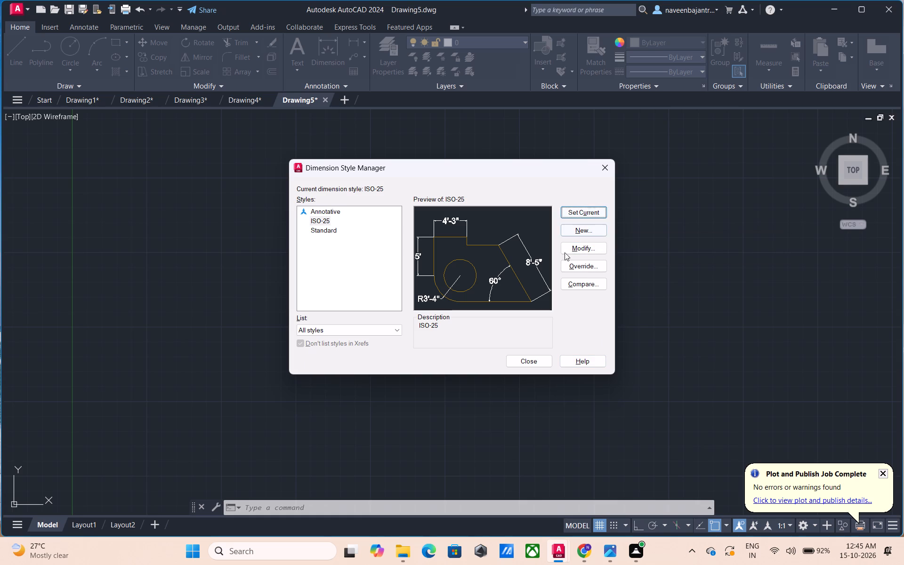
left_click(537, 361)
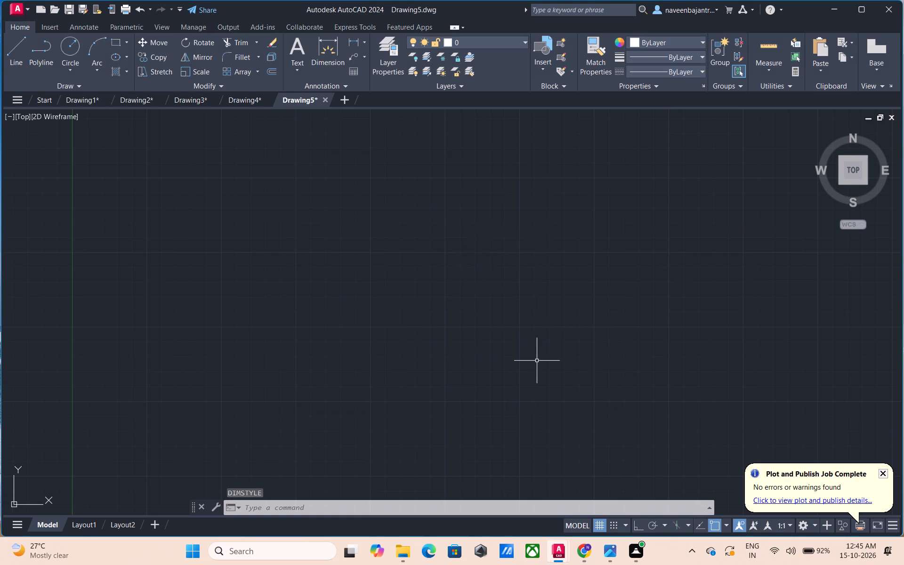
Draw a closed rectangular outline 30' wide by 40' high with the Line command, using Ortho mode.
scroll(535, 350, "down", 1)
middle_click_drag(500, 299, 498, 300)
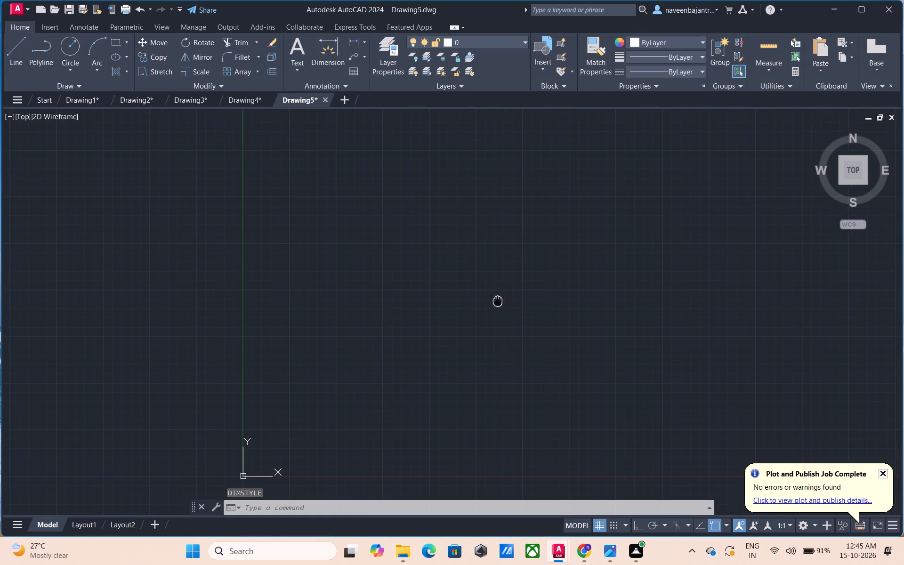
middle_click_drag(498, 300, 347, 307)
key("Escape")
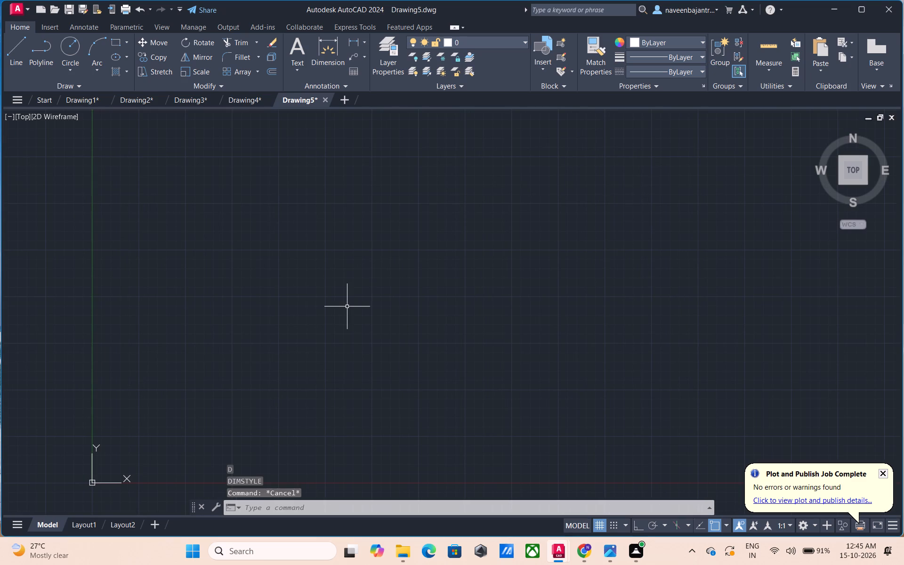
key("l")
key("space")
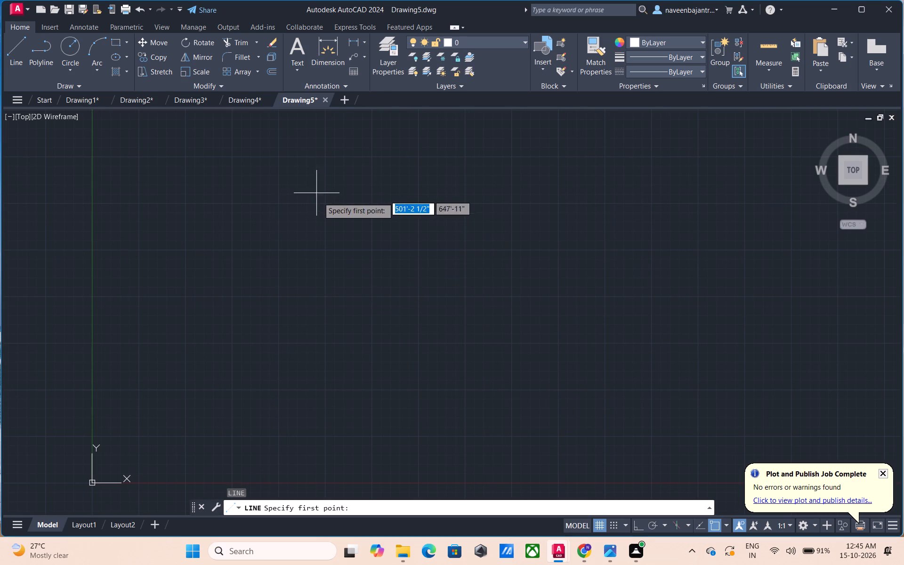
left_click(327, 204)
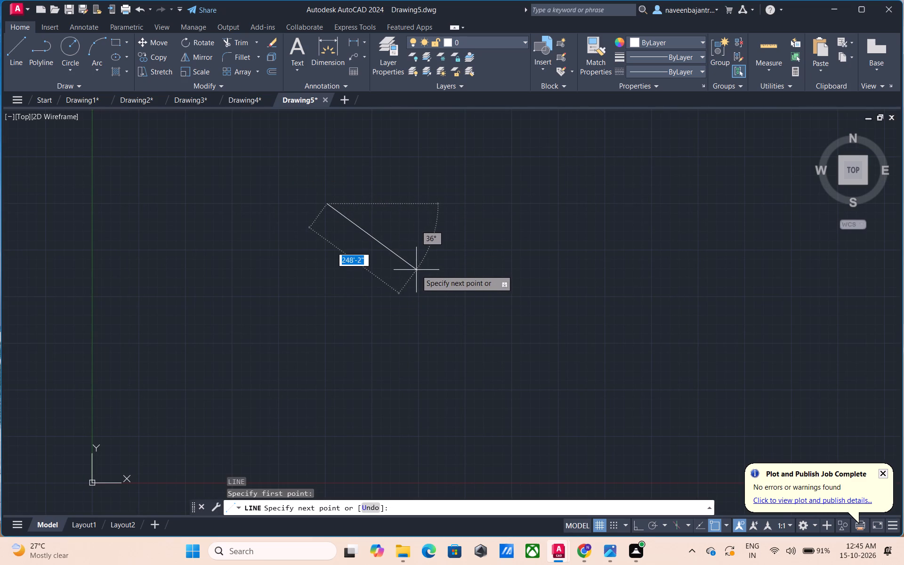
key("F8")
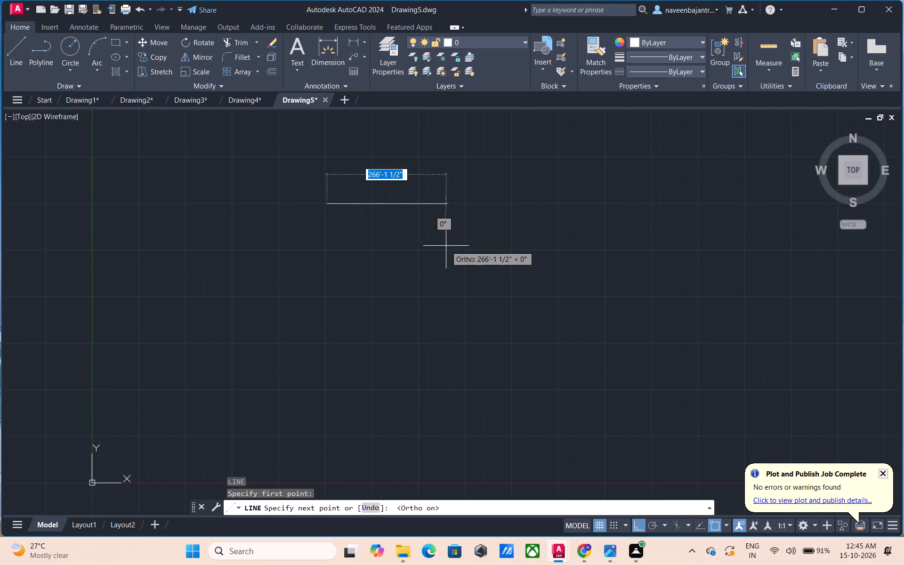
type("30'")
key("Return")
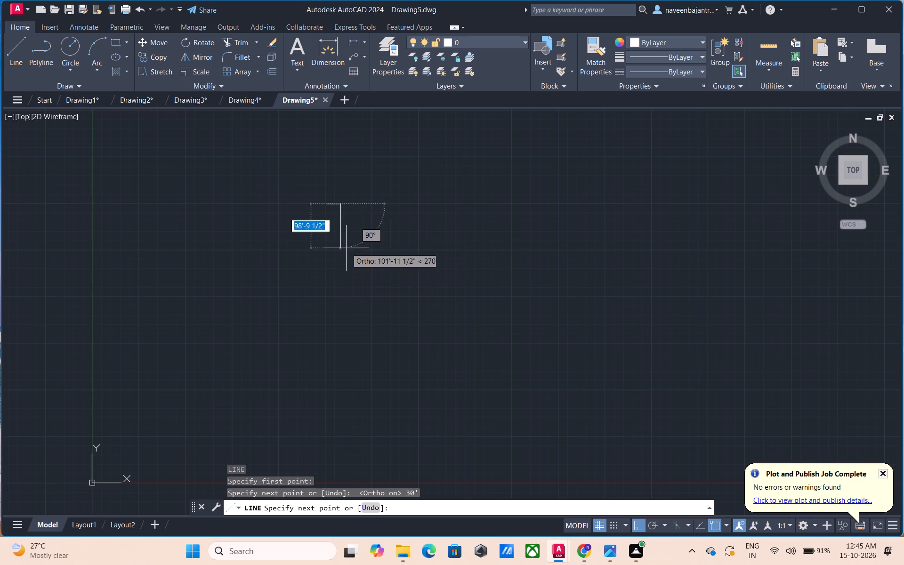
type("40'")
key("Return")
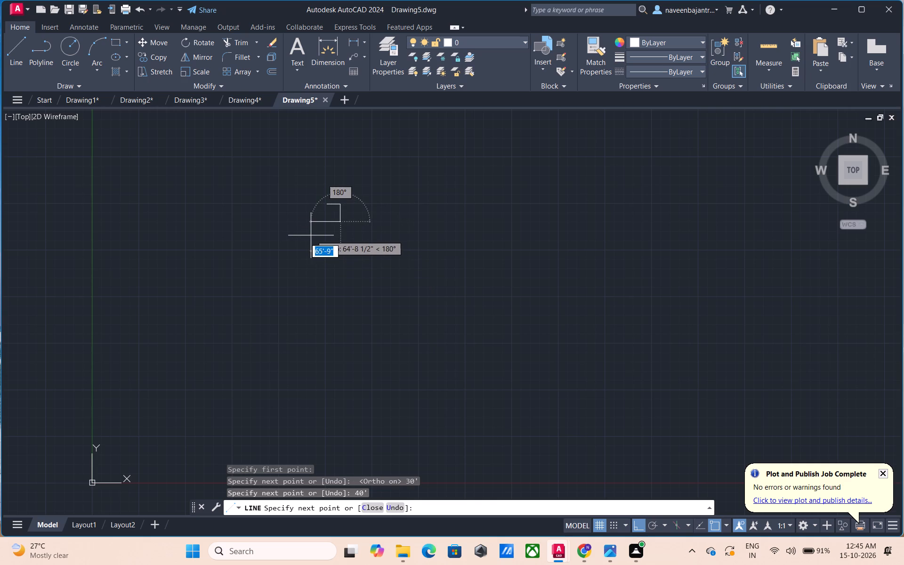
type("30'")
key("Return")
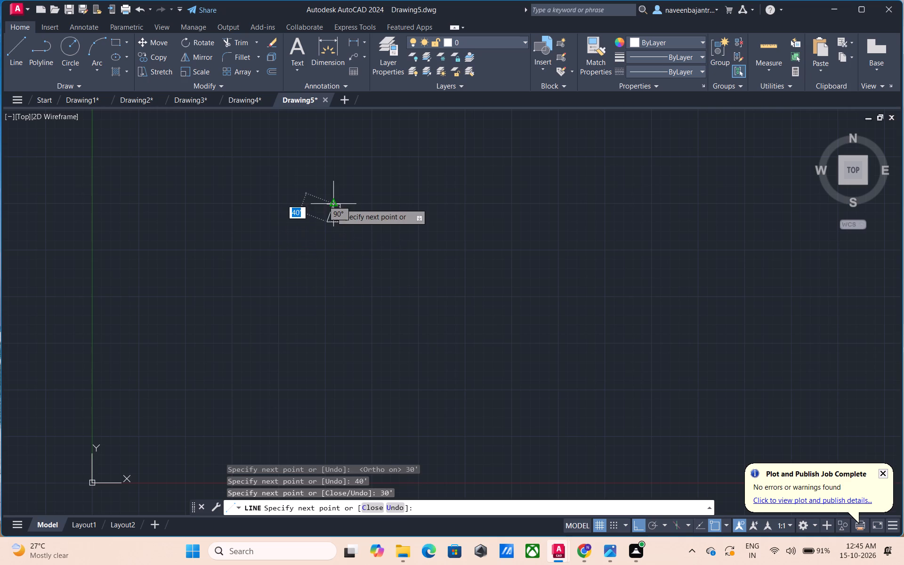
scroll(328, 203, "up", 6)
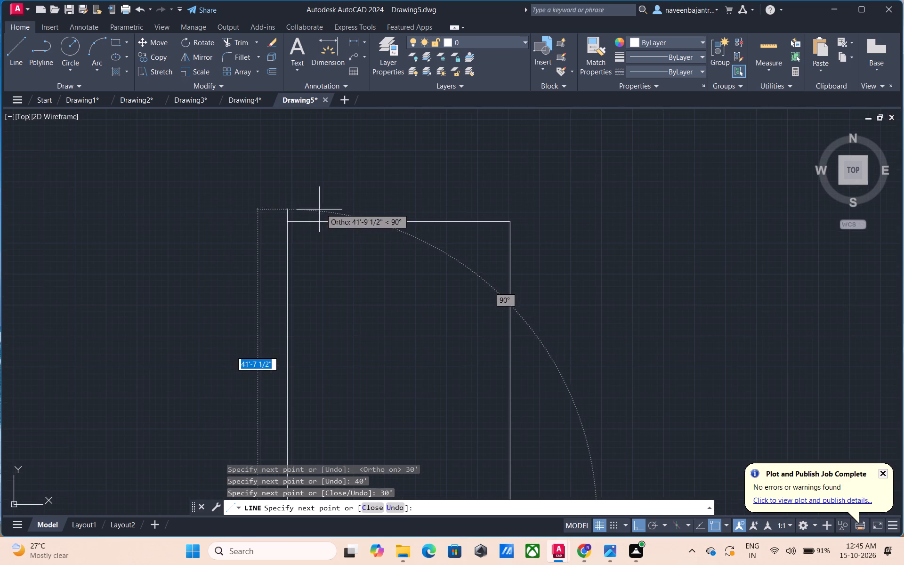
left_click(287, 224)
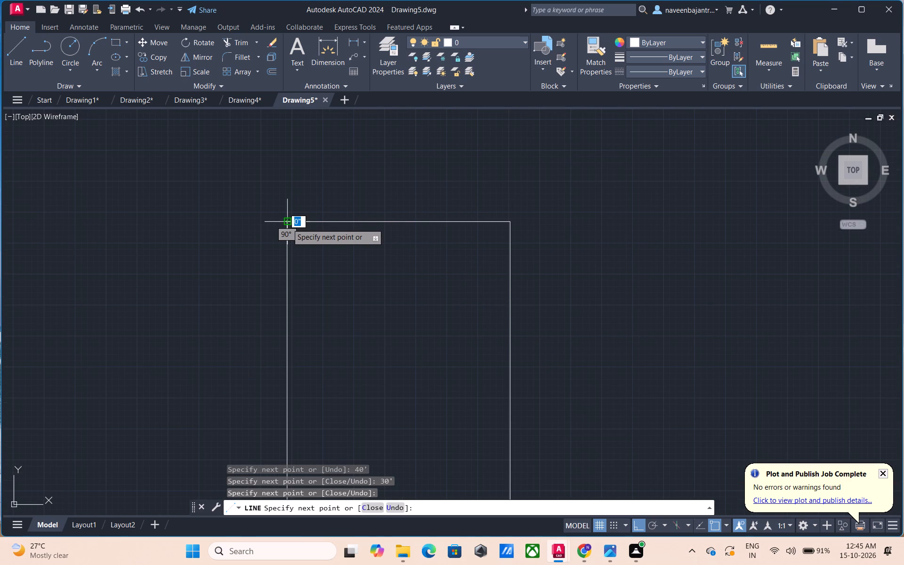
key("Escape")
scroll(356, 303, "down", 1)
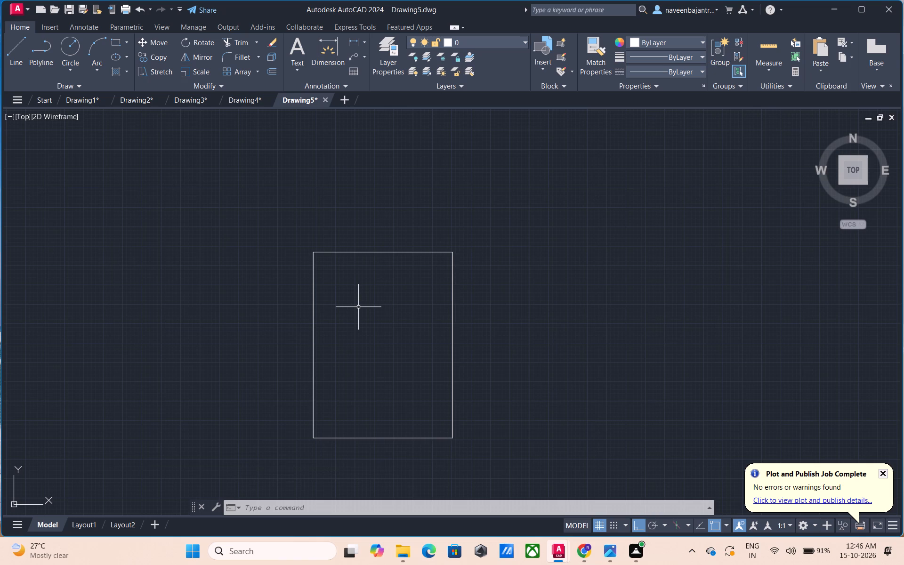
key("Escape")
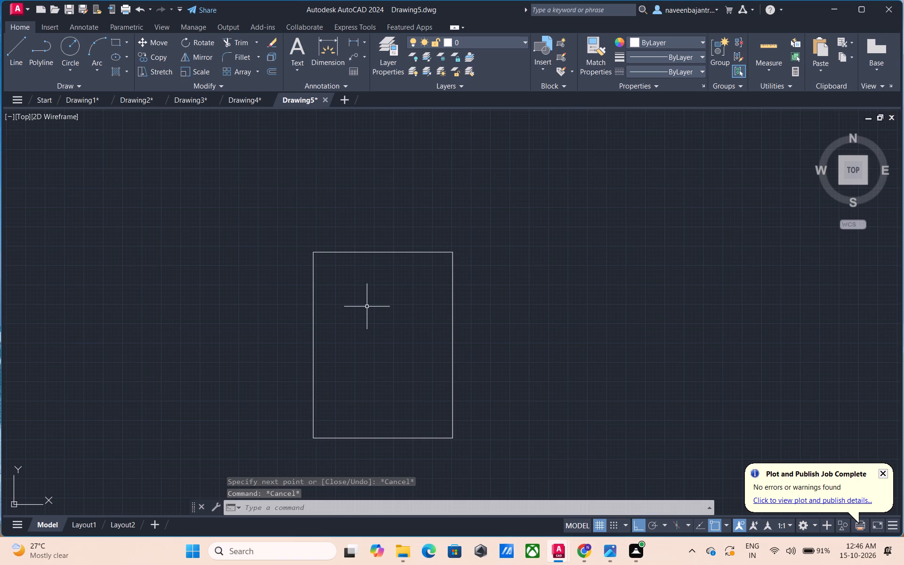
Offset all four sides of the rectangle 9" inward to form the inner wall lines.
type("o")
key("space")
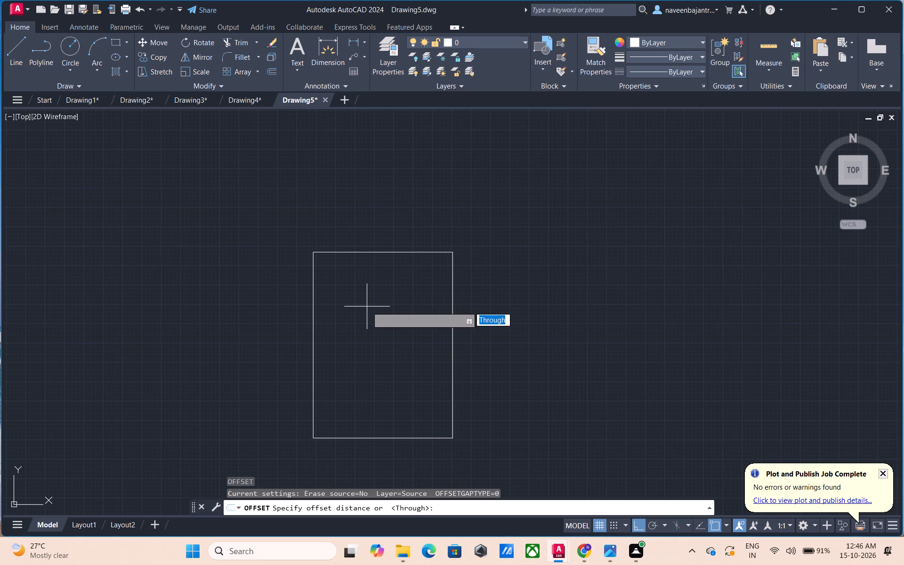
key("9")
key("shift+quotedbl")
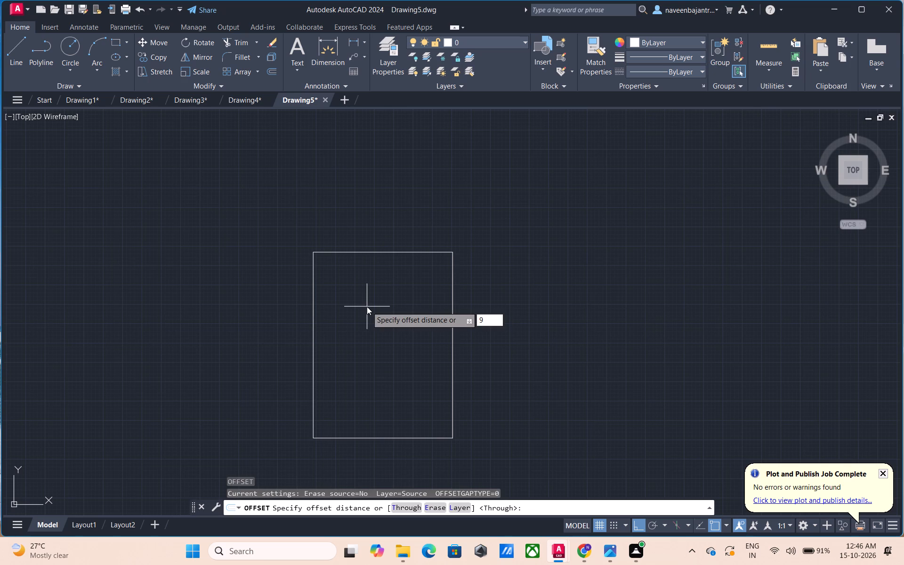
key("Return")
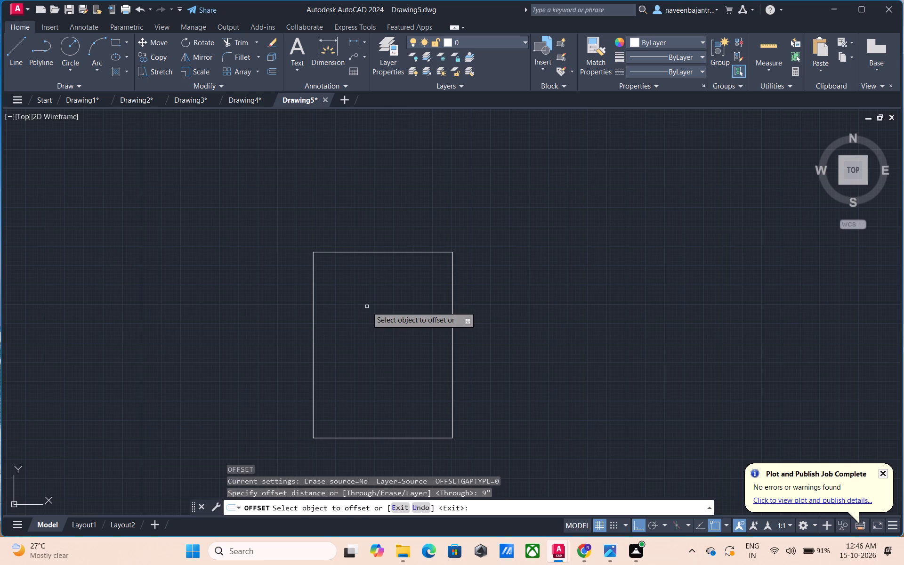
left_click_drag(403, 252, 403, 257)
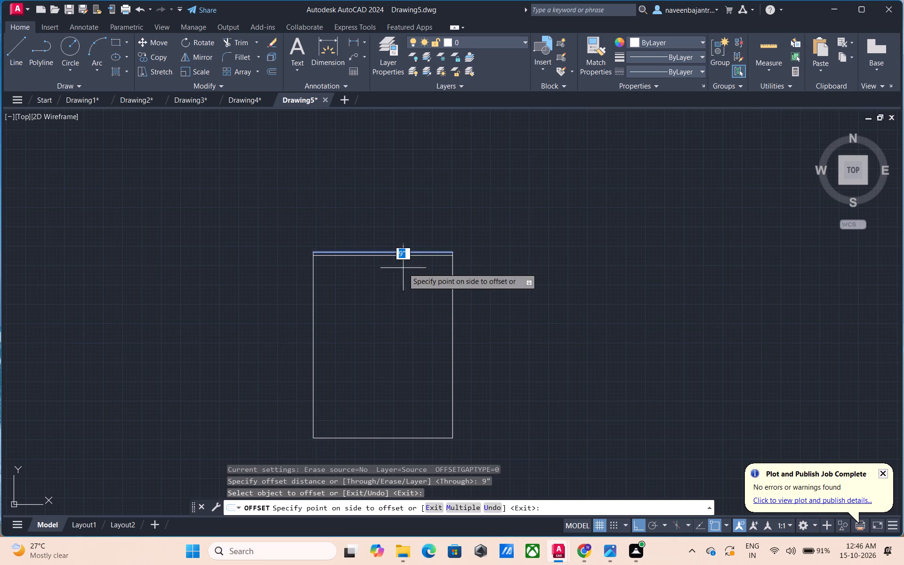
left_click(403, 284)
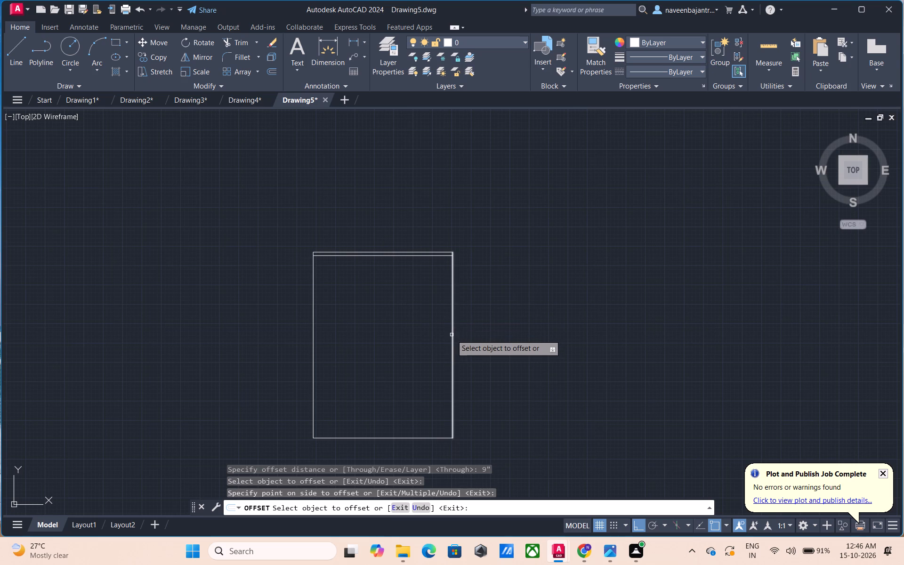
left_click(452, 335)
left_click(426, 337)
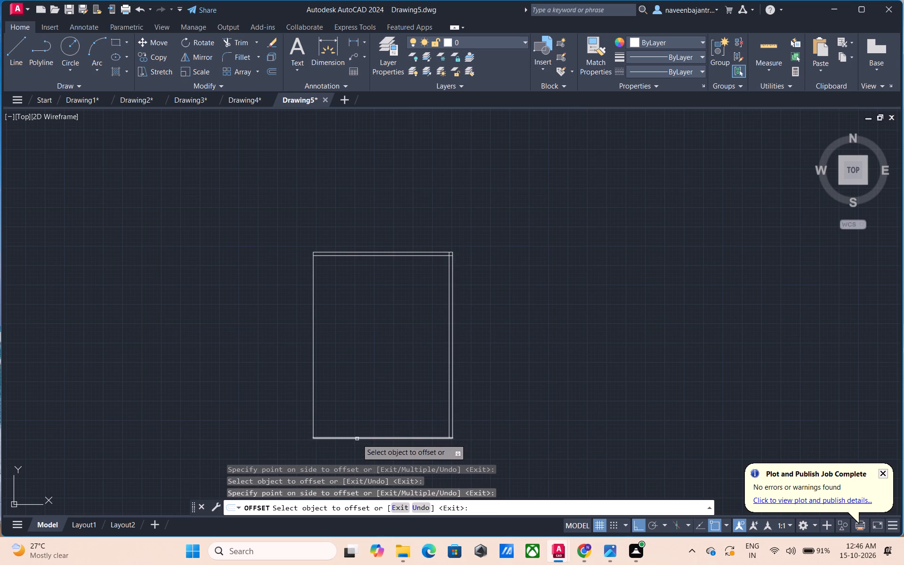
left_click(357, 439)
left_click(364, 416)
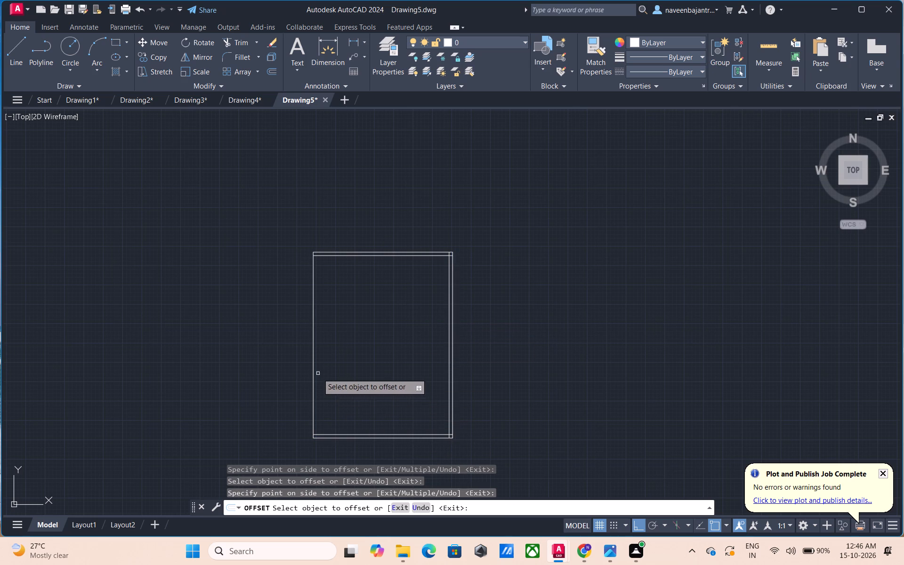
left_click(314, 366)
left_click(334, 365)
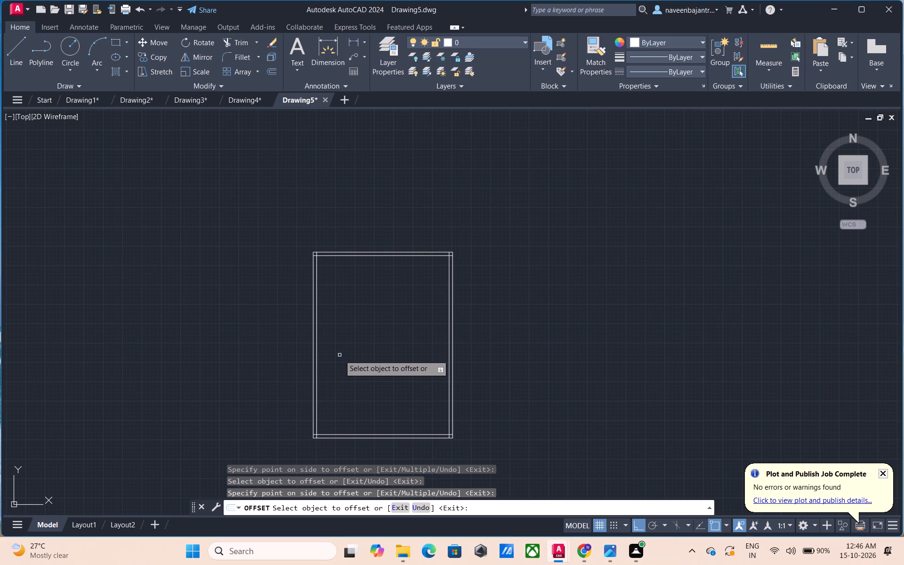
key("Escape")
Trim the overlapping ends of the inner wall lines at the two upper corners of the floor plan.
type("tr")
key("space")
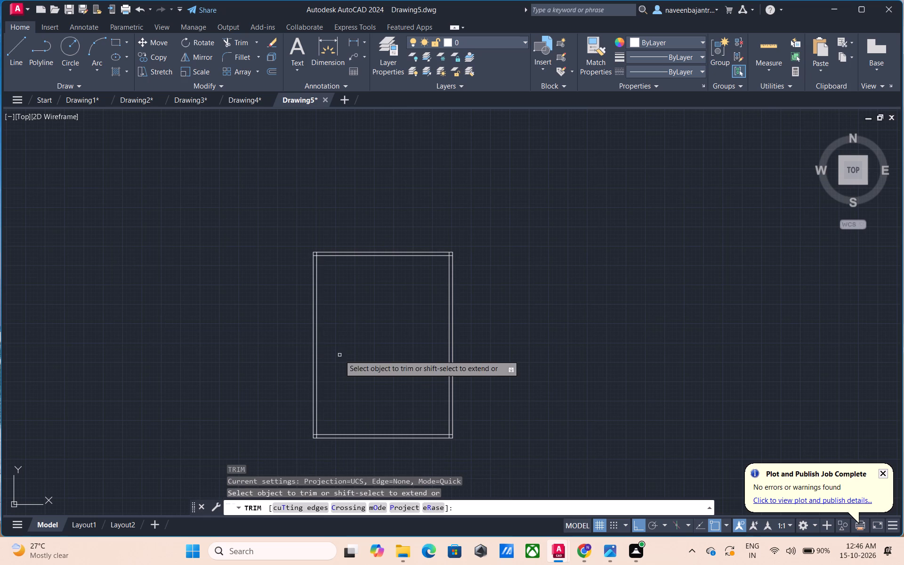
scroll(313, 251, "up", 4)
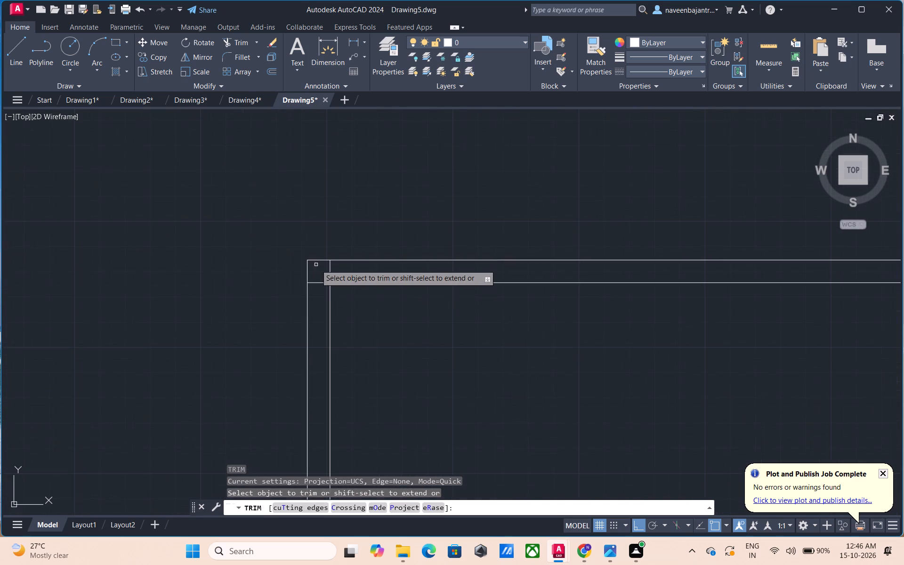
left_click(320, 283)
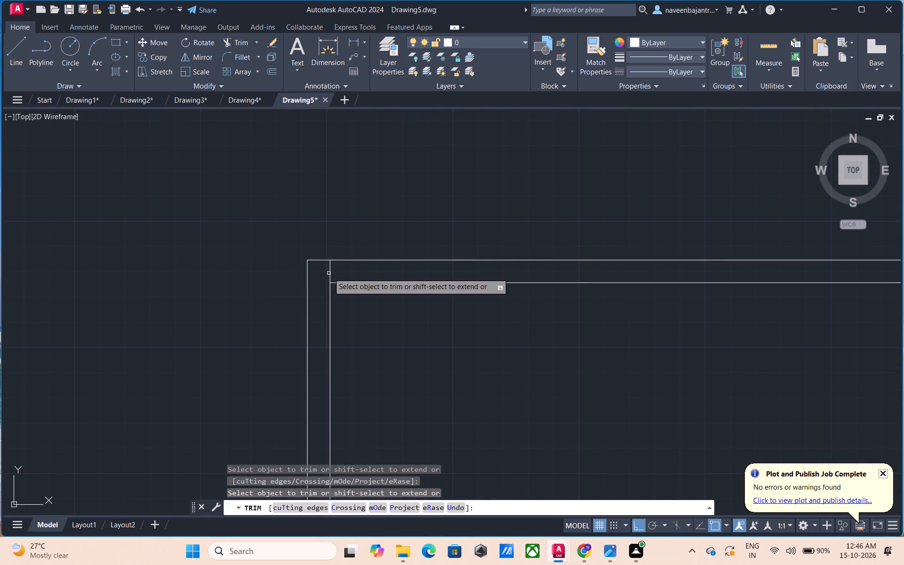
left_click(329, 273)
scroll(329, 273, "down", 4)
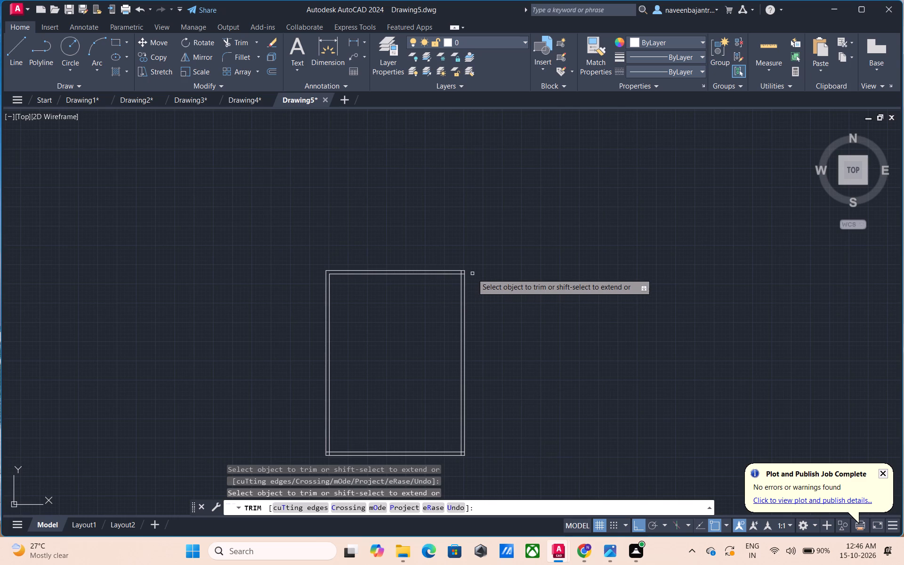
scroll(461, 274, "up", 5)
left_click(465, 269)
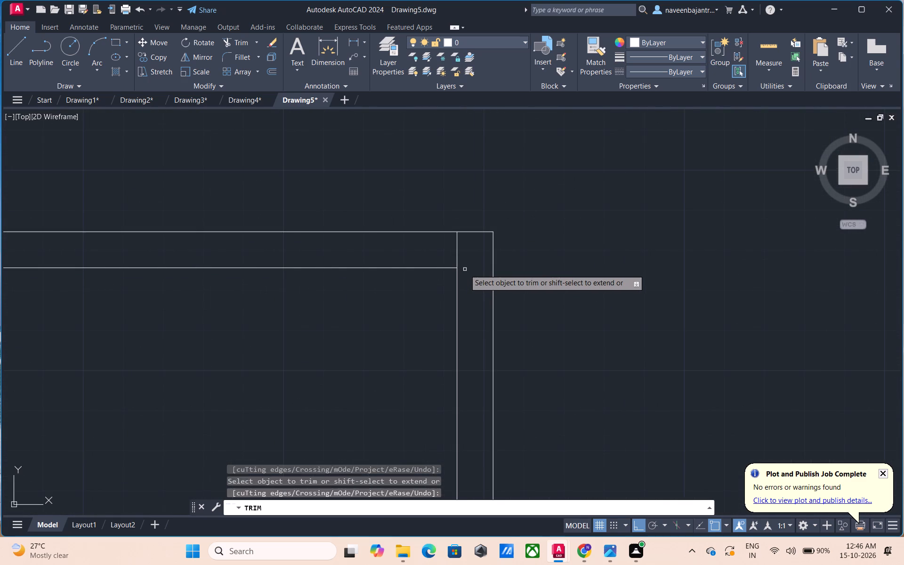
left_click(459, 256)
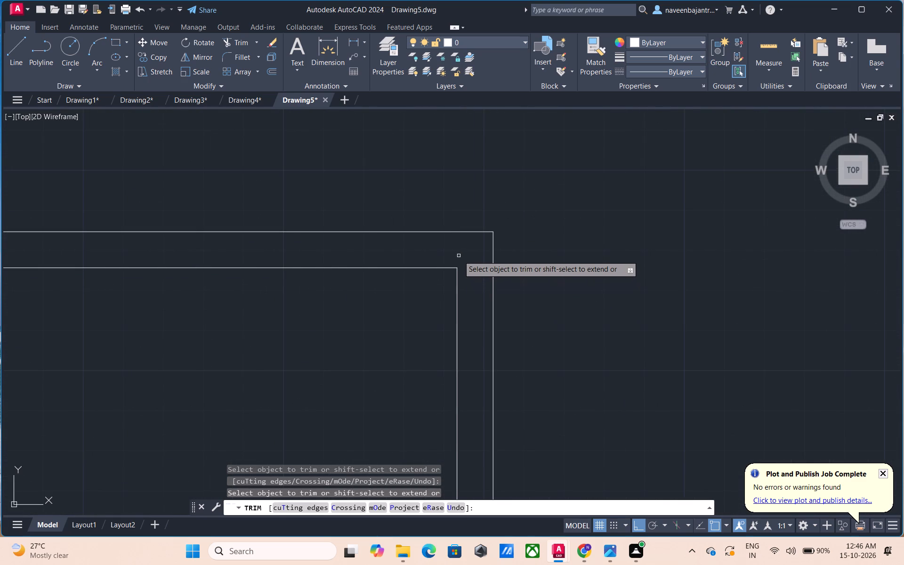
Trim the overlapping ends of the inner wall lines at the two lower corners of the floor plan.
scroll(459, 256, "down", 4)
scroll(452, 302, "down", 2)
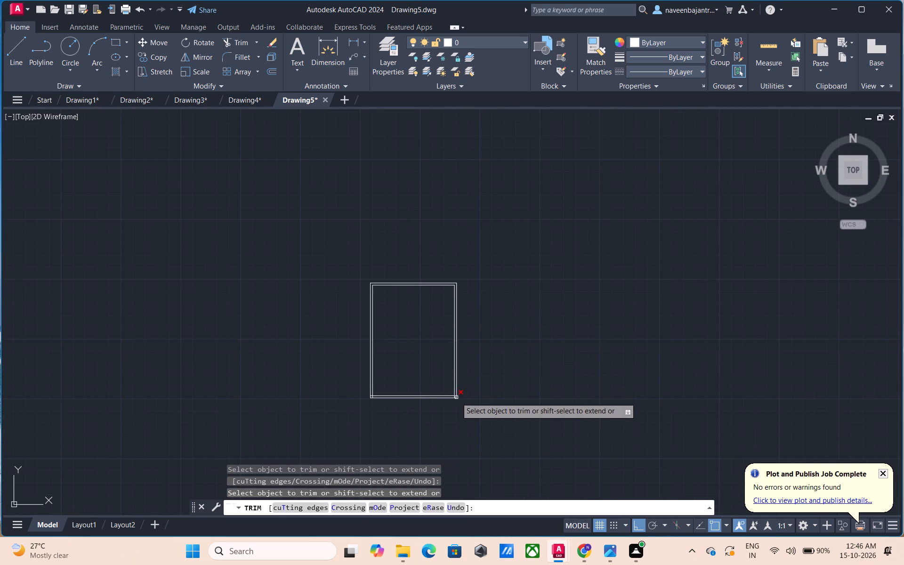
scroll(456, 398, "up", 5)
left_click(436, 400)
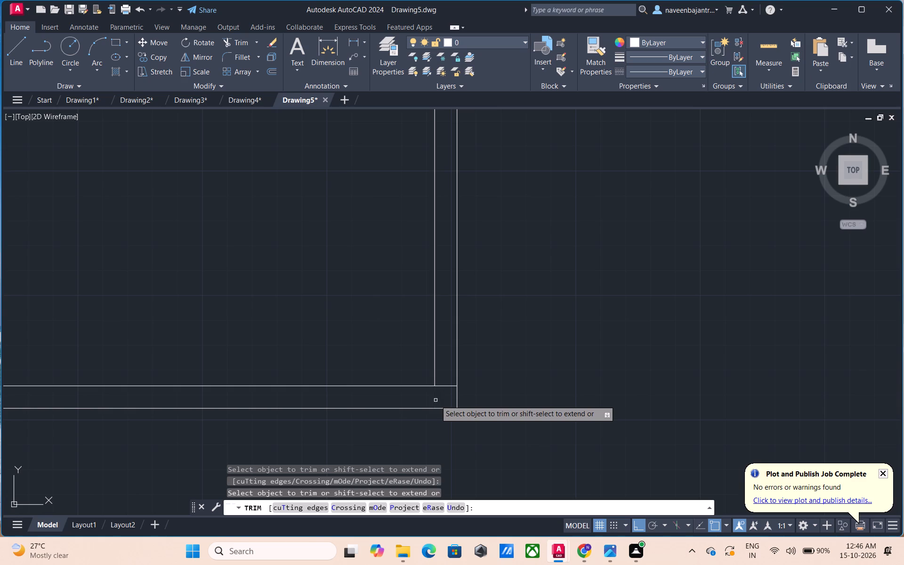
left_click(447, 387)
scroll(447, 387, "down", 5)
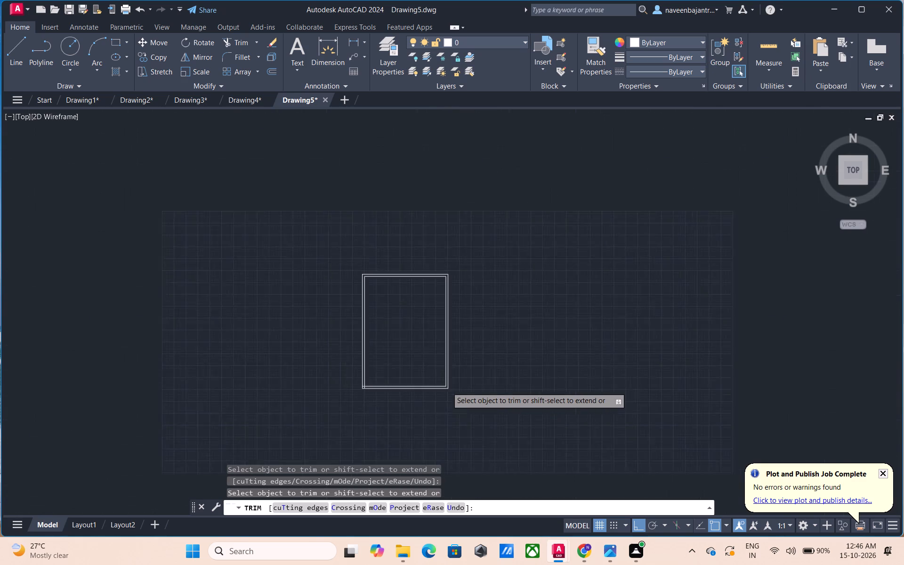
scroll(367, 386, "up", 5)
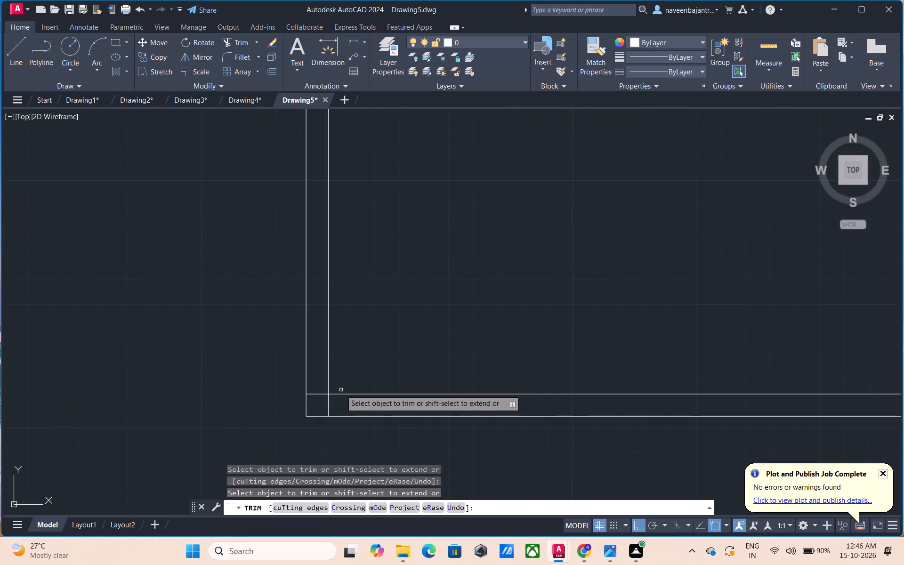
left_click(314, 393)
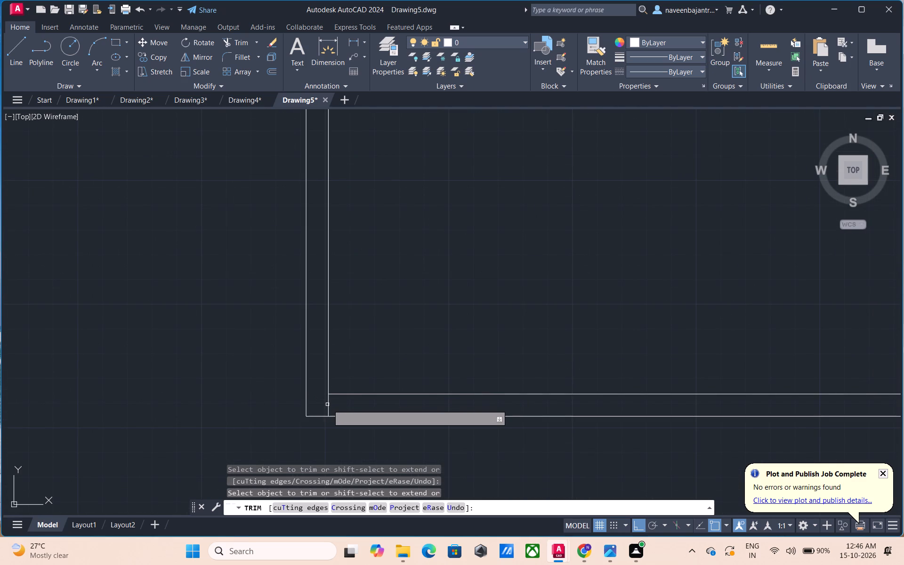
left_click(328, 404)
key("Escape")
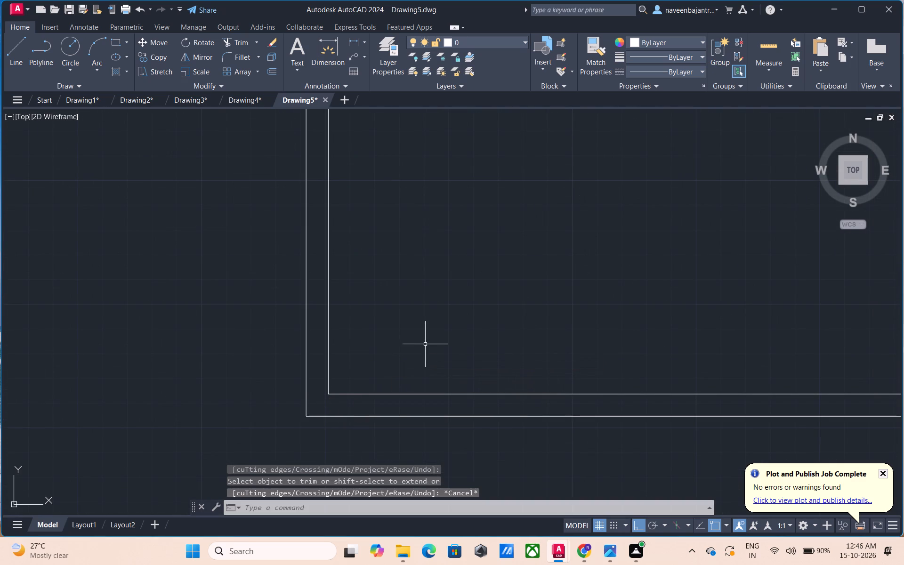
Offset the inner line of the left outer wall 14' to the right, into the plan.
scroll(429, 339, "down", 3)
middle_click_drag(466, 278, 432, 358)
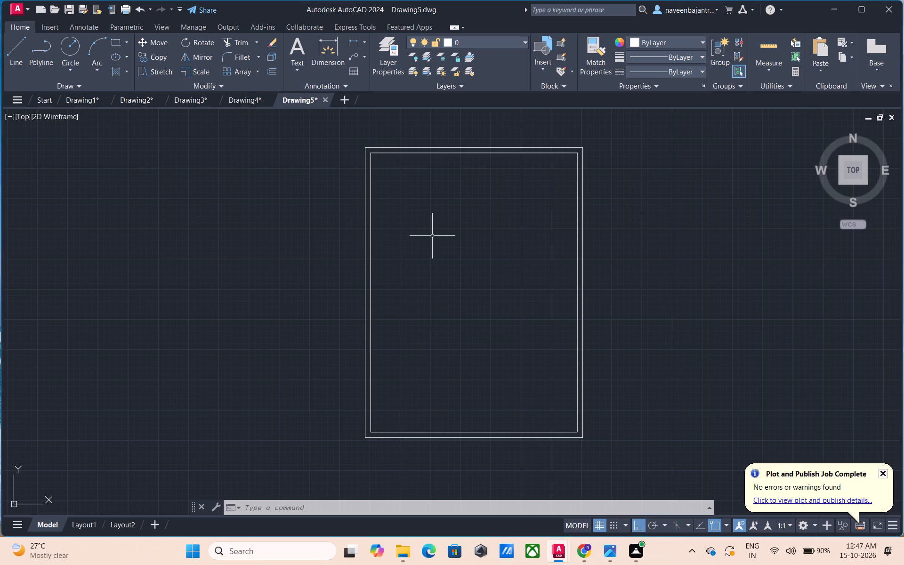
middle_click_drag(432, 234, 421, 338)
scroll(418, 315, "up", 1)
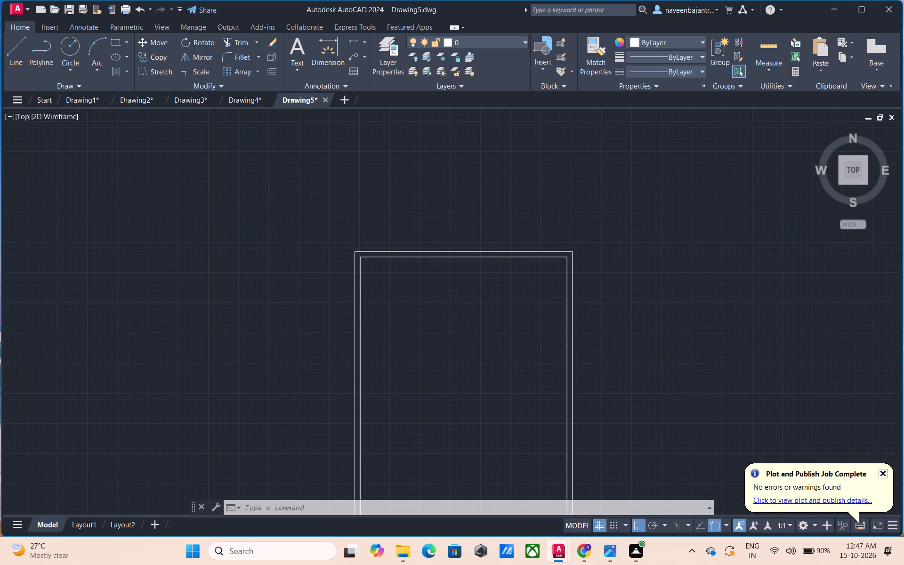
key("Escape")
key("o")
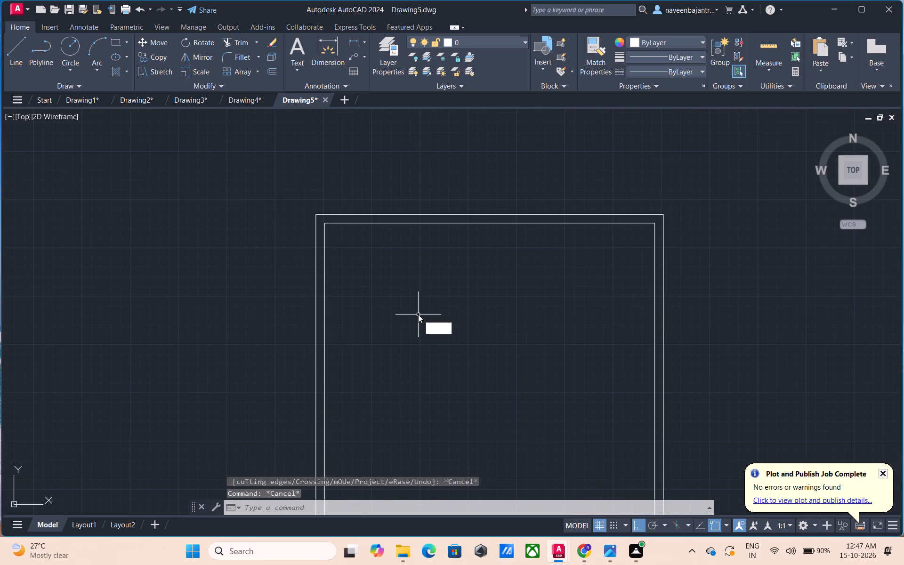
key("space")
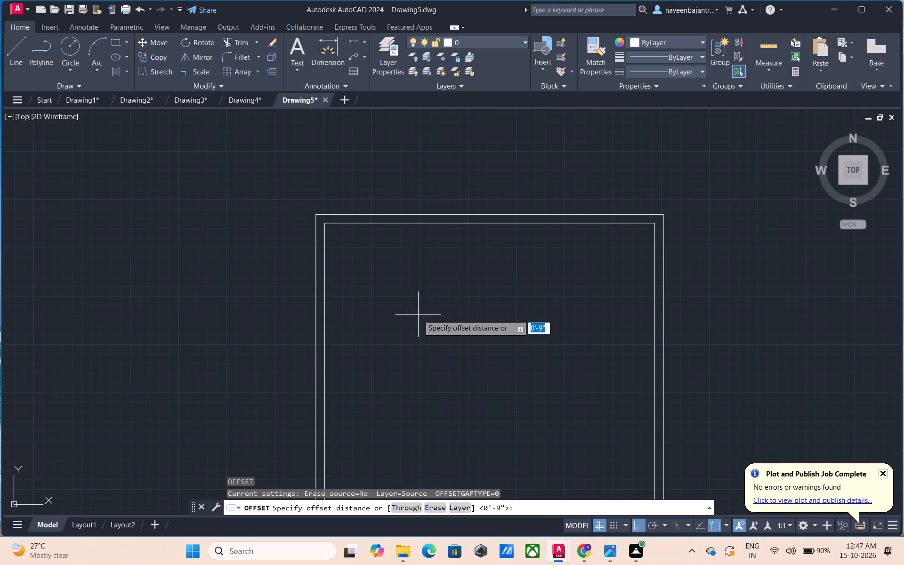
type("14'")
key("Return")
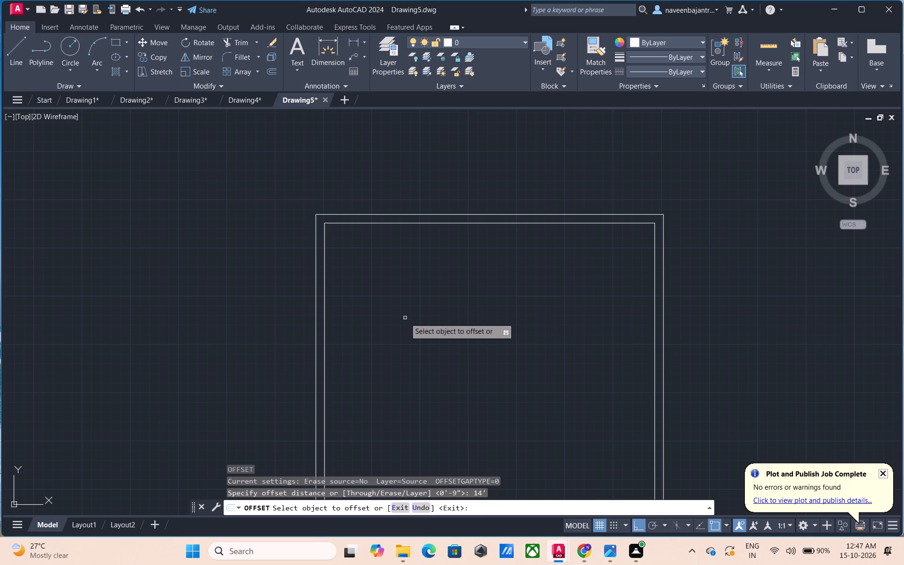
left_click(325, 352)
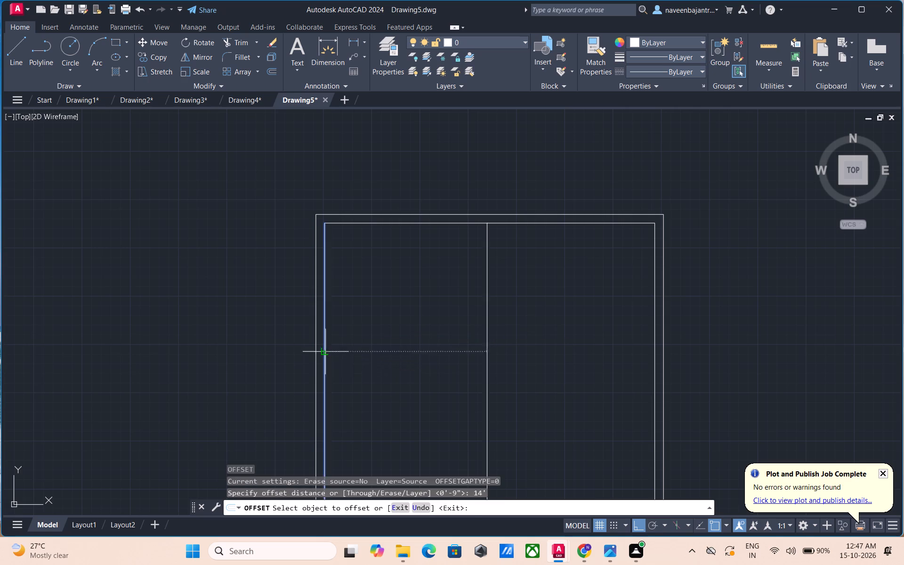
left_click(381, 354)
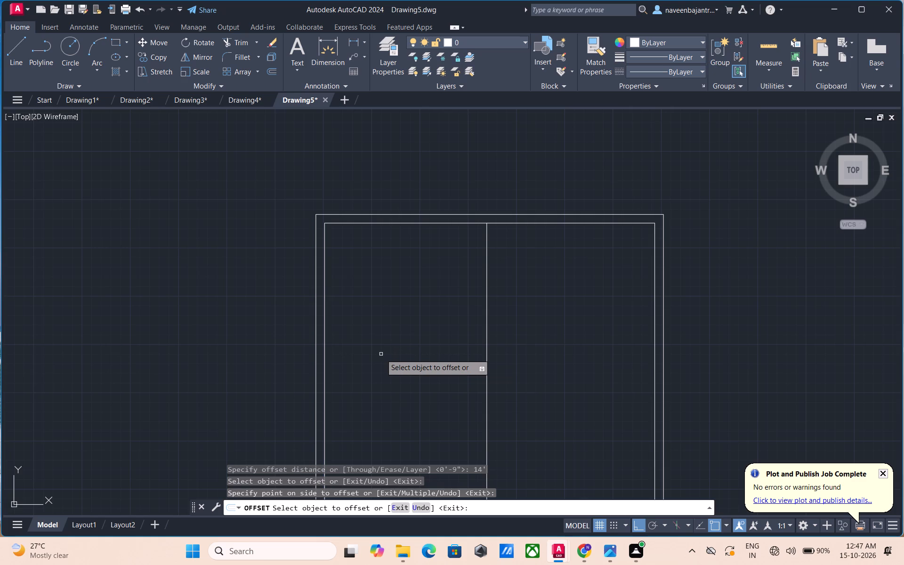
key("Escape")
Offset the new vertical partition line 6" to the right to give the partition its thickness.
type("o")
key("space")
key("6")
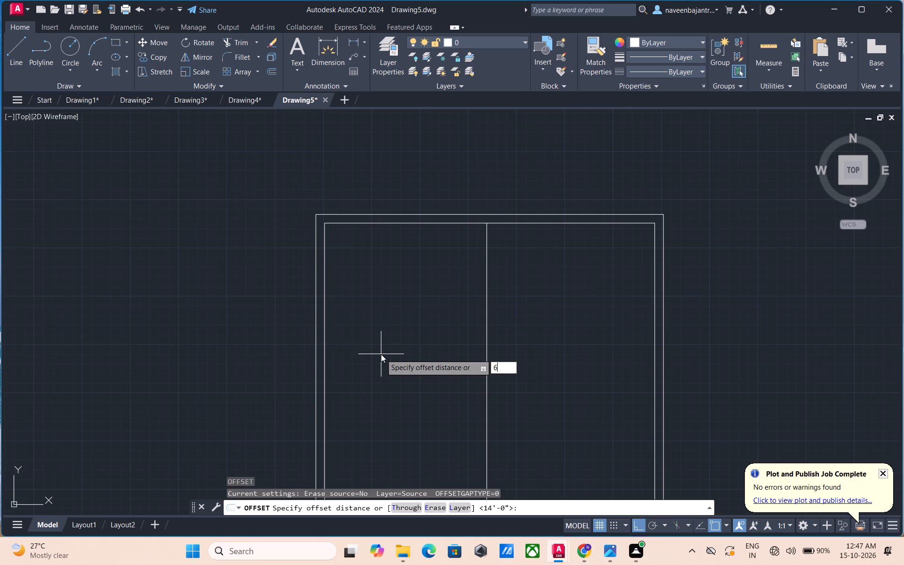
key("shift+quotedbl")
key("Return")
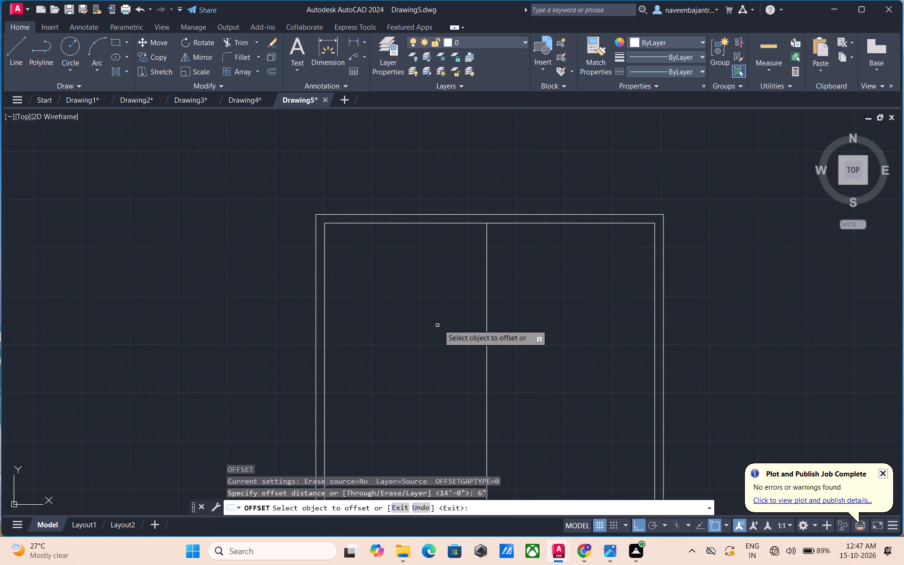
left_click(488, 274)
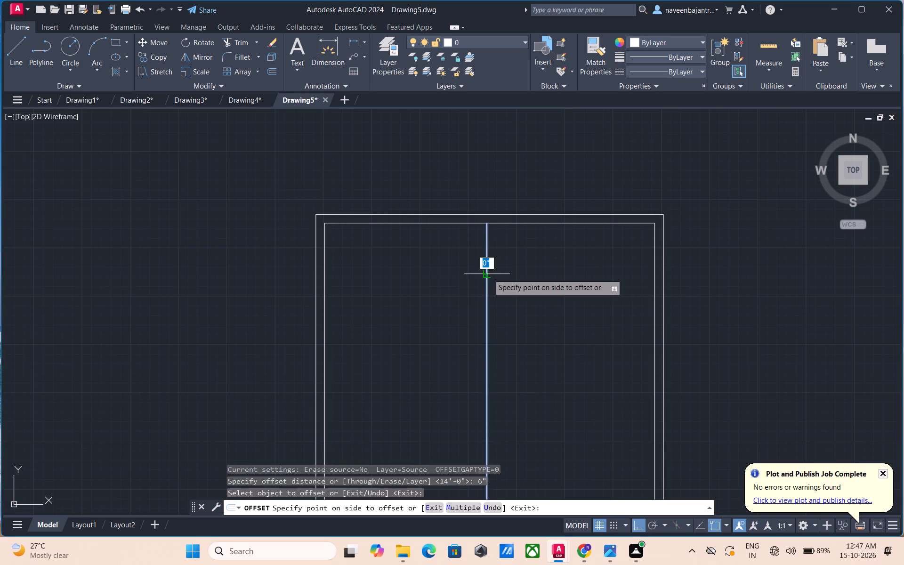
left_click(510, 274)
key("Escape")
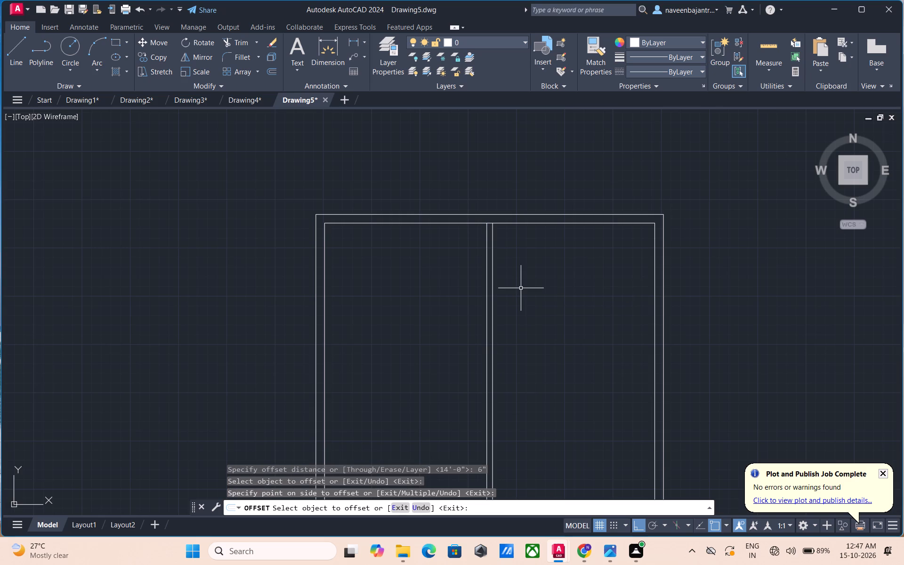
Trim the inner top wall line between the two vertical partition lines.
type("tr")
key("space")
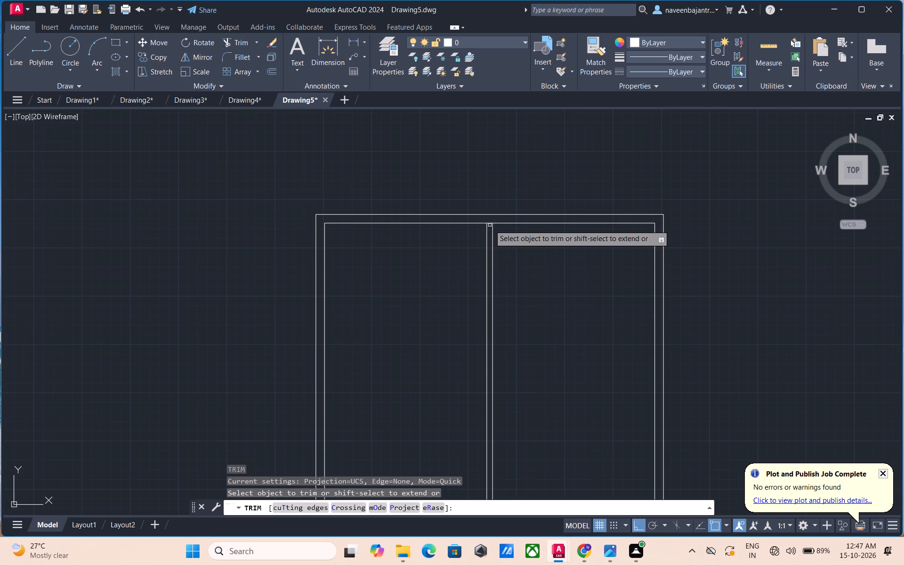
left_click(490, 224)
key("Escape")
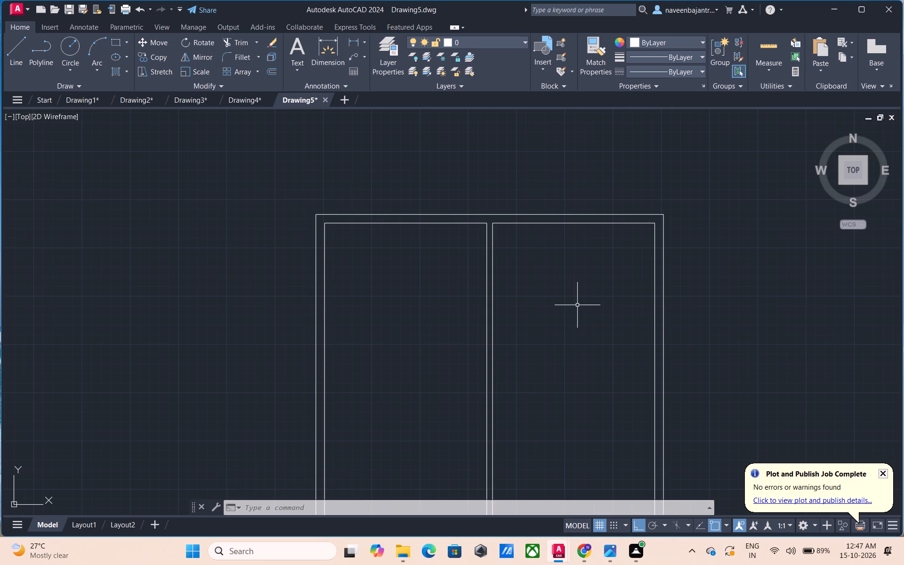
Offset the inner top wall line of the left room 10'6" downward to start a horizontal partition.
type("o")
key("space")
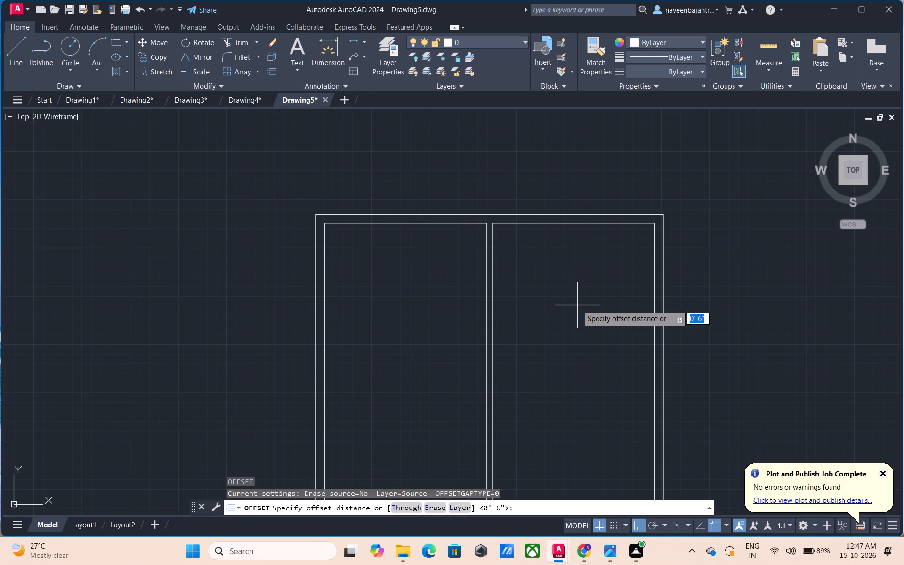
type("10'")
key("6")
key("shift+quotedbl")
key("Return")
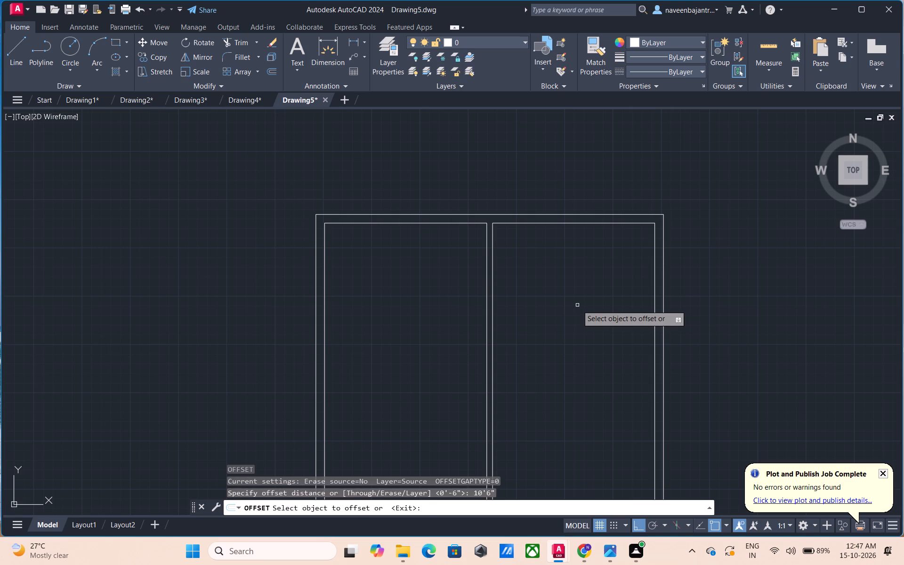
left_click(442, 224)
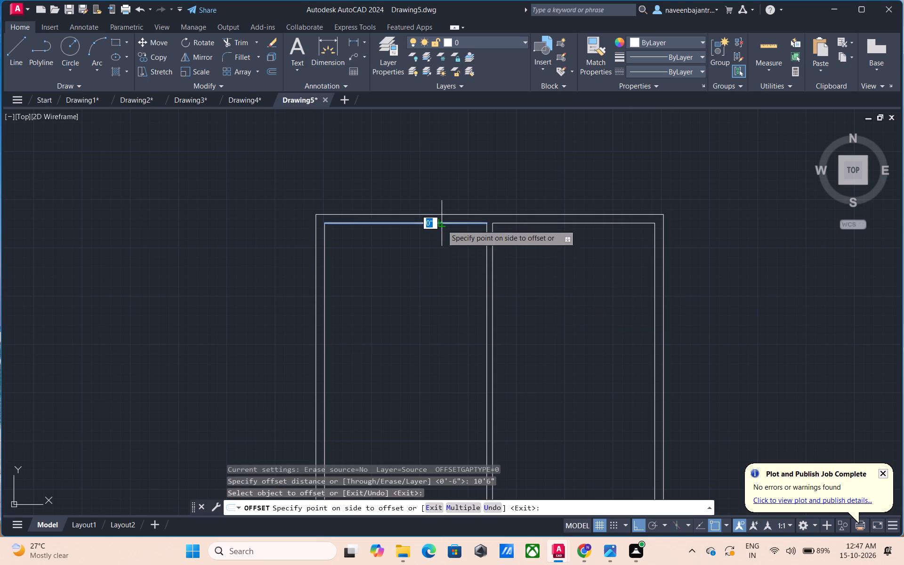
left_click(431, 286)
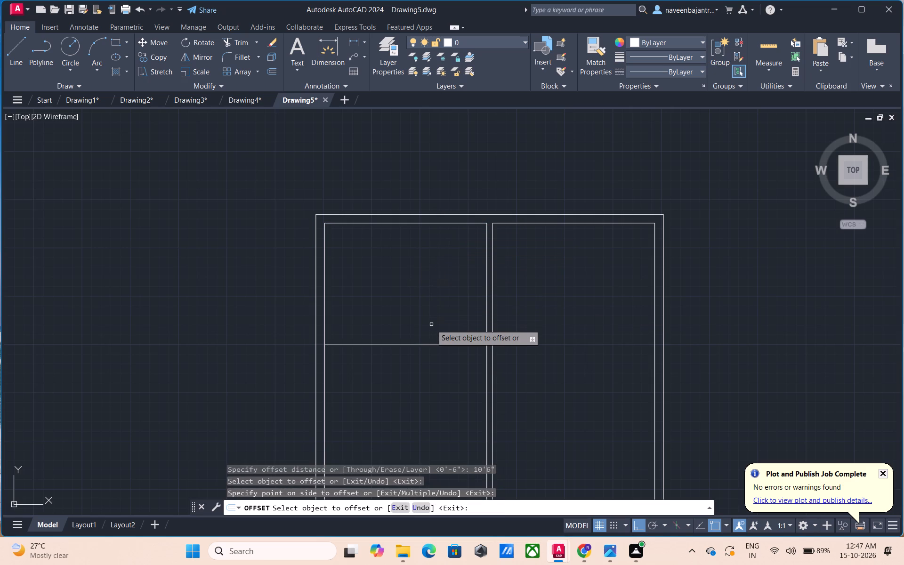
key("Escape")
Offset the left room's horizontal partition line 6" downward to give the partition its thickness.
type("o")
key("space")
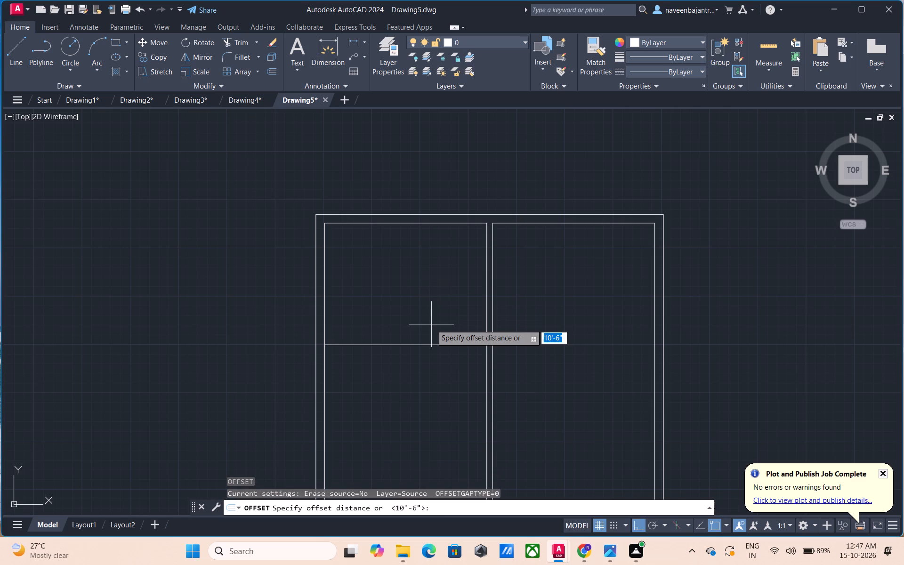
key("6")
key("shift+quotedbl")
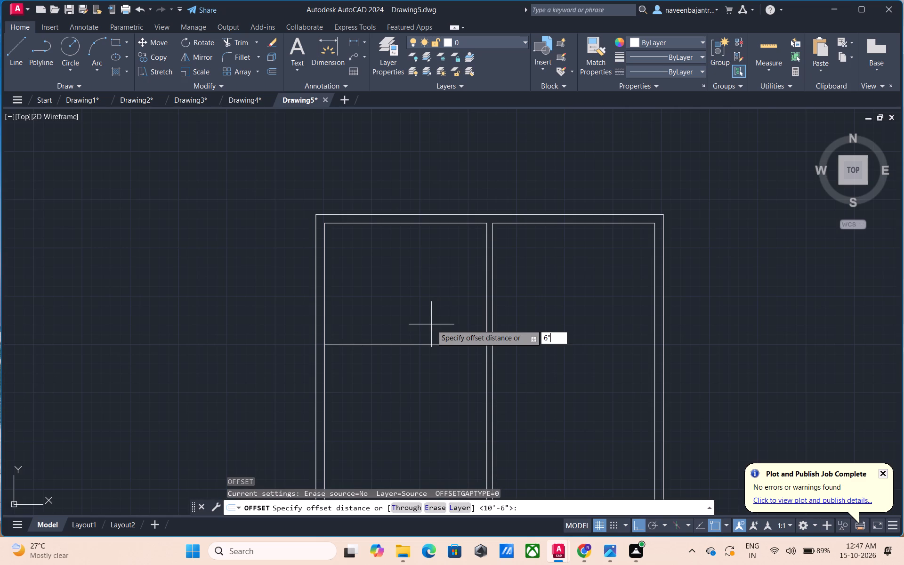
key("Return")
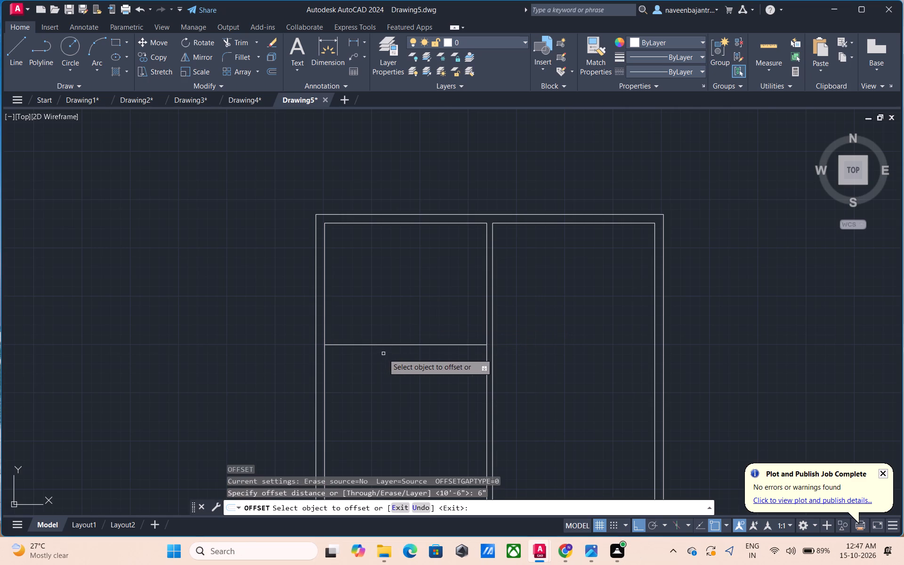
left_click(404, 346)
left_click(396, 380)
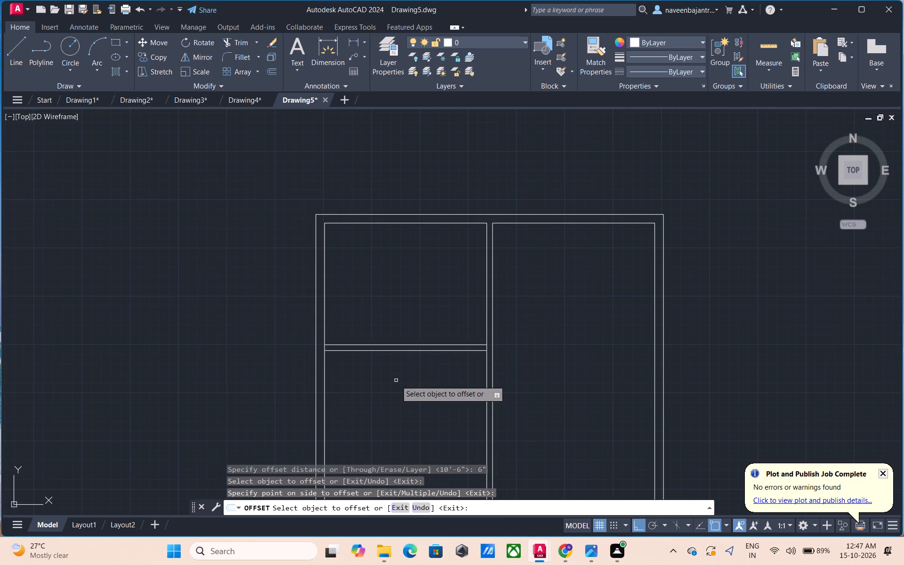
key("Escape")
Trim the wall lines between the two horizontal partition lines at both ends of the left room's partition.
type("tr")
key("space")
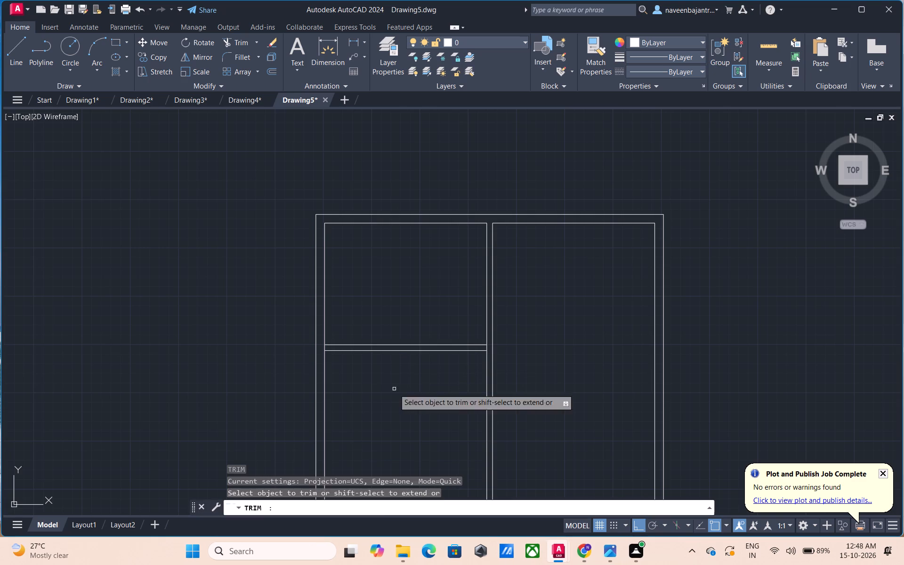
scroll(325, 349, "up", 3)
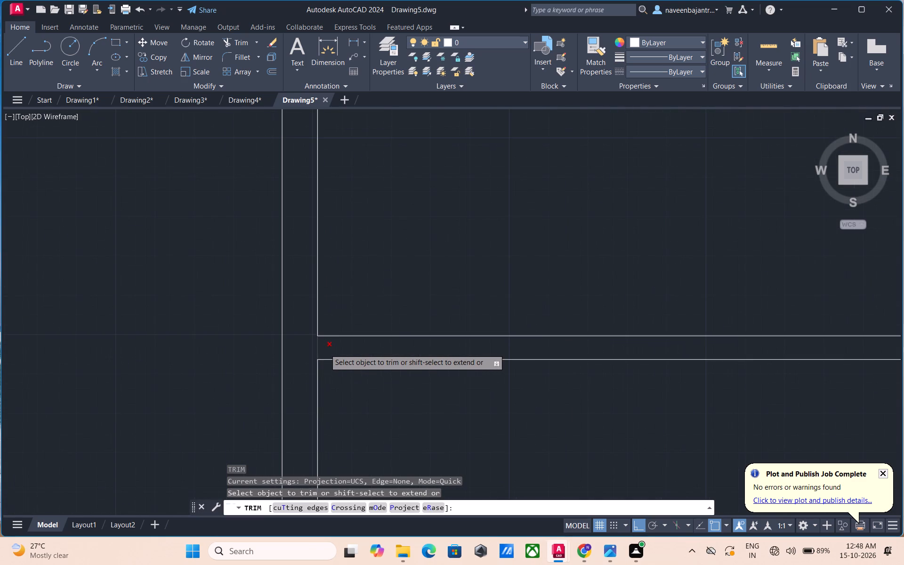
left_click(316, 349)
scroll(316, 349, "down", 3)
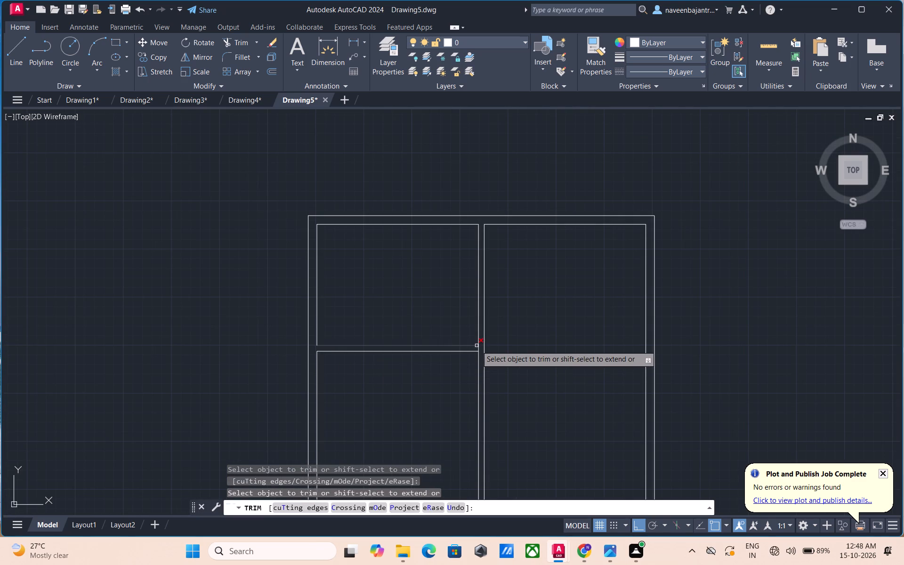
scroll(485, 350, "up", 2)
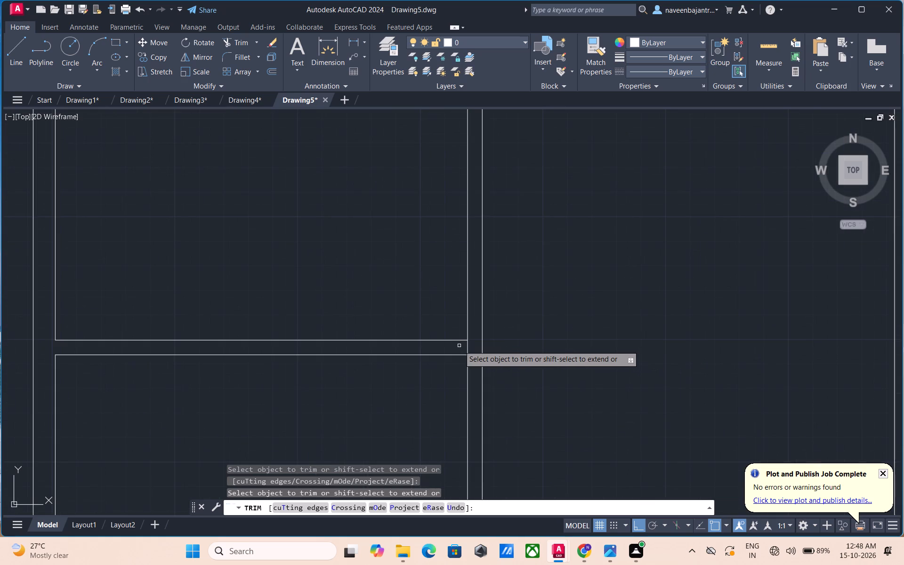
left_click(468, 346)
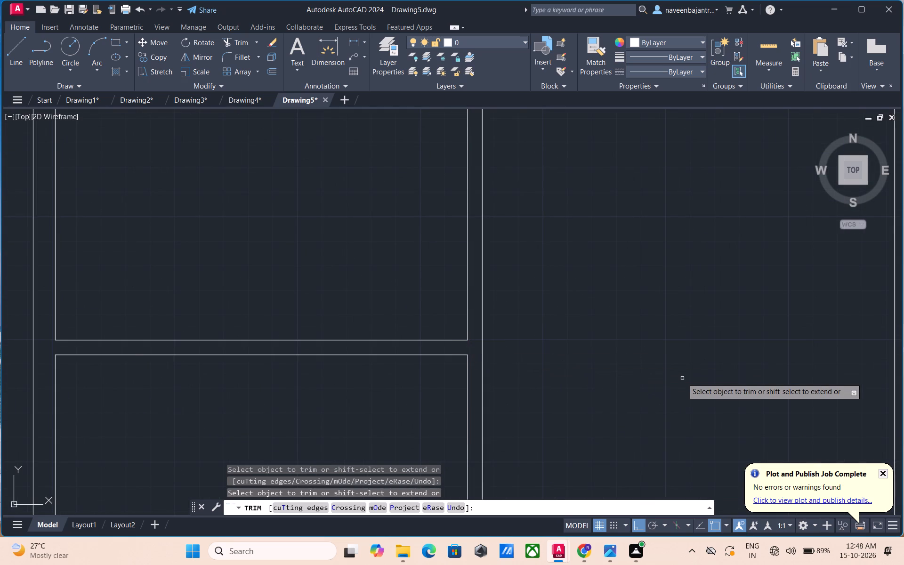
scroll(682, 378, "down", 3)
middle_click_drag(682, 378, 606, 378)
key("Escape")
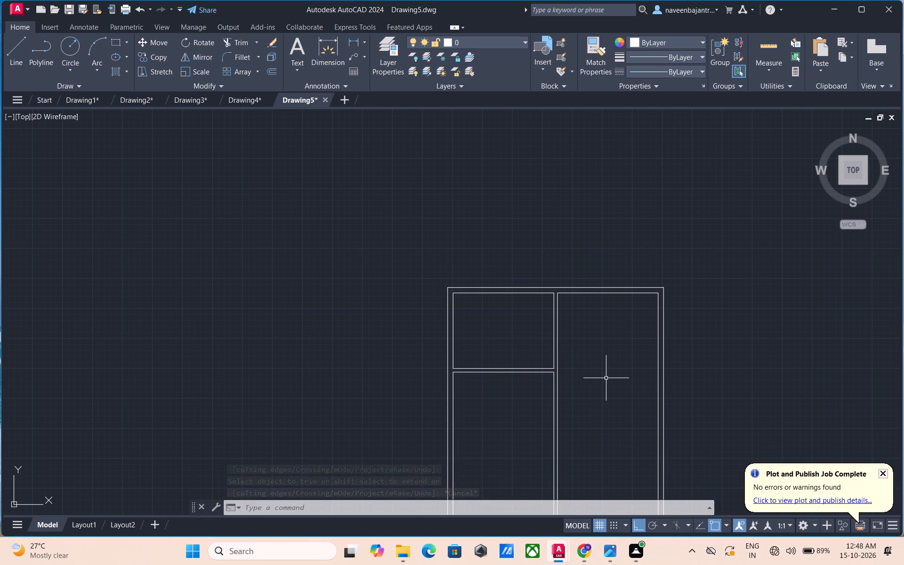
Offset the inner top wall line of the right room 14'6" downward to start its horizontal partition.
type("o 14'")
key("6")
key("shift+quotedbl")
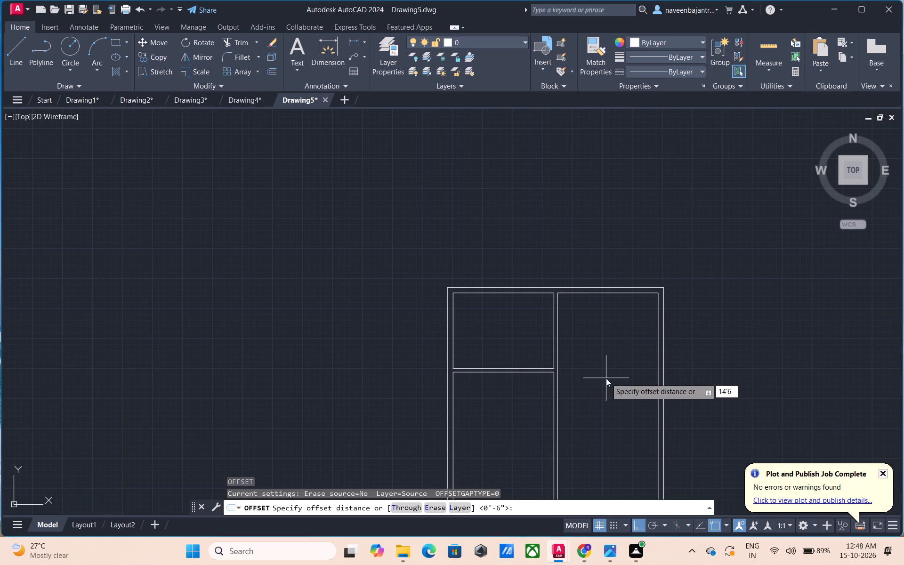
key("Return")
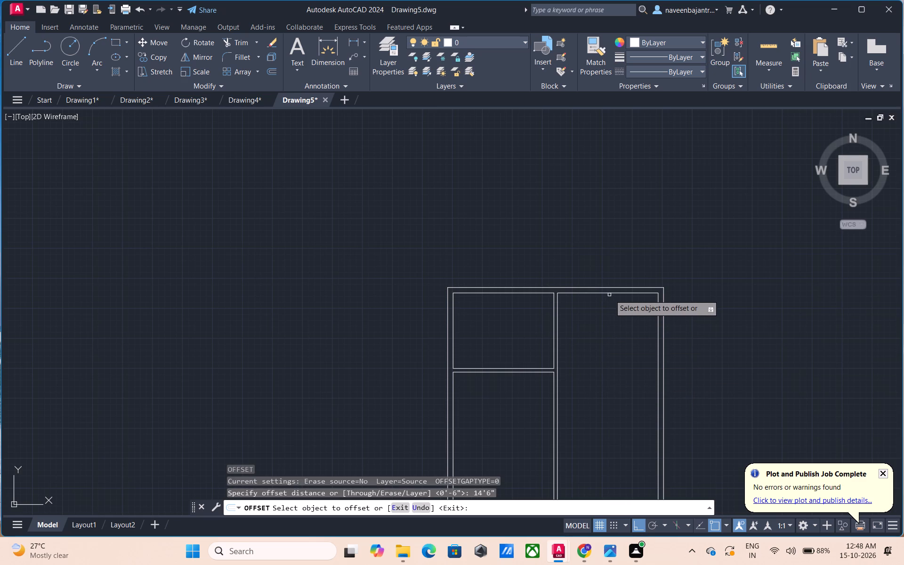
left_click(612, 294)
left_click(611, 355)
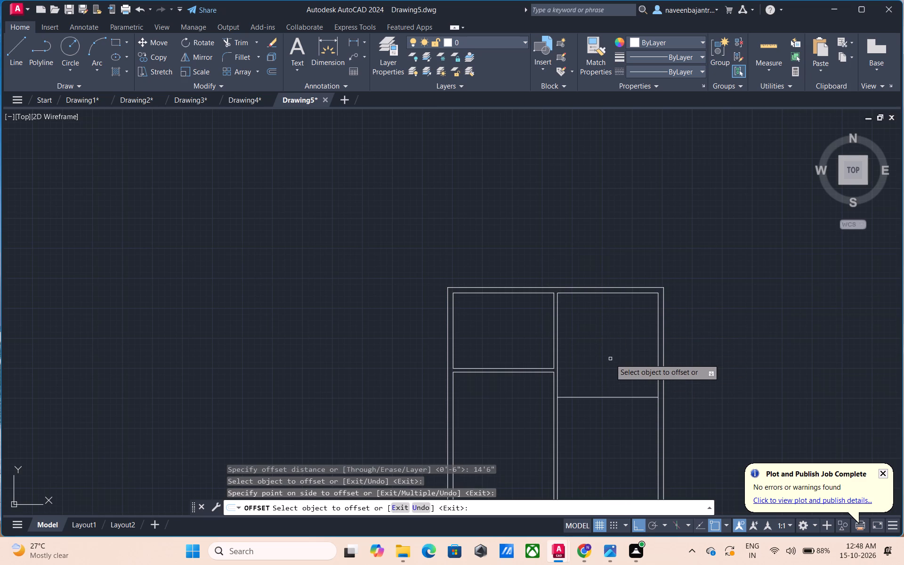
key("Escape")
Offset the right room's new horizontal partition line 6" downward to give the partition its thickness.
type("o")
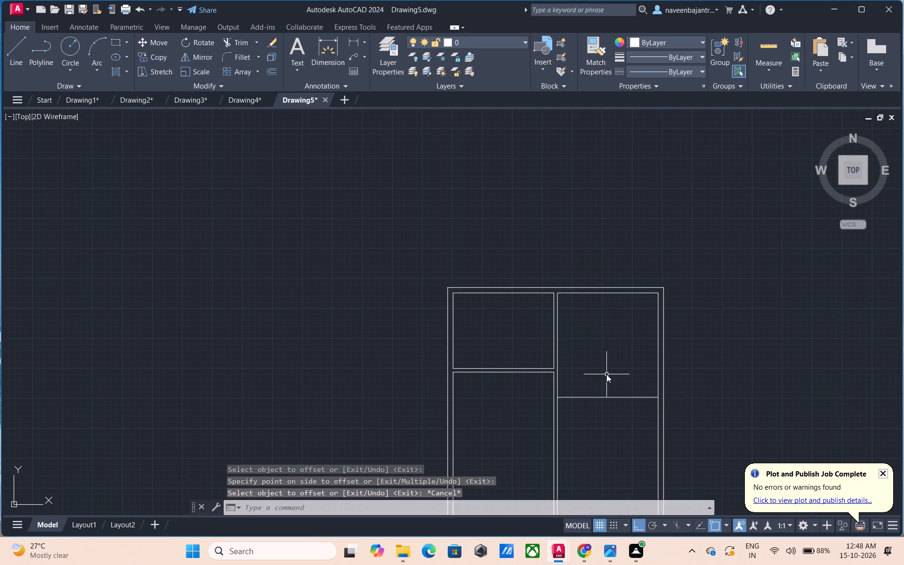
key("space")
key("6")
key("shift+quotedbl")
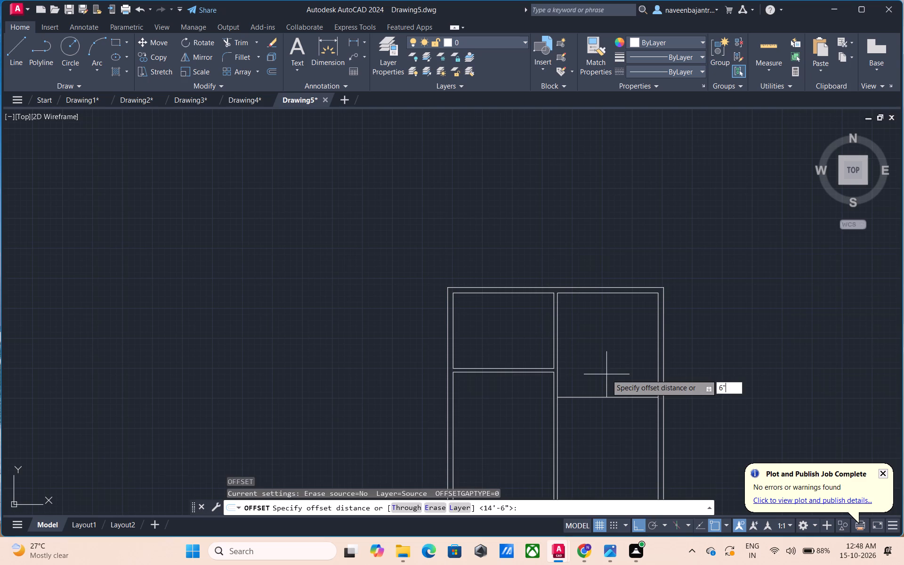
key("Return")
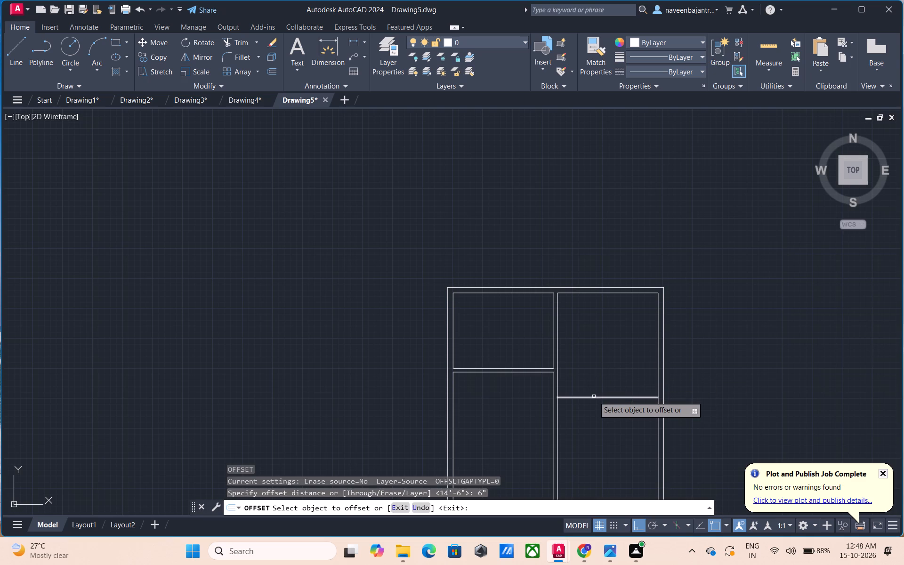
left_click(594, 396)
left_click(590, 413)
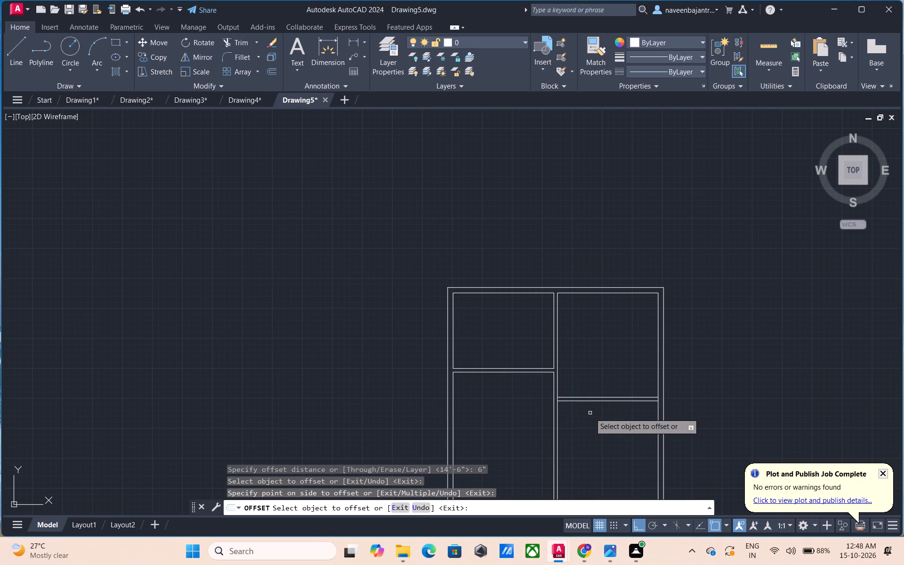
key("Escape")
Draw a short horizontal line from the left end of the right room's lower partition line, leftward across the vertical partition.
scroll(534, 402, "up", 3)
middle_click_drag(544, 400, 484, 401)
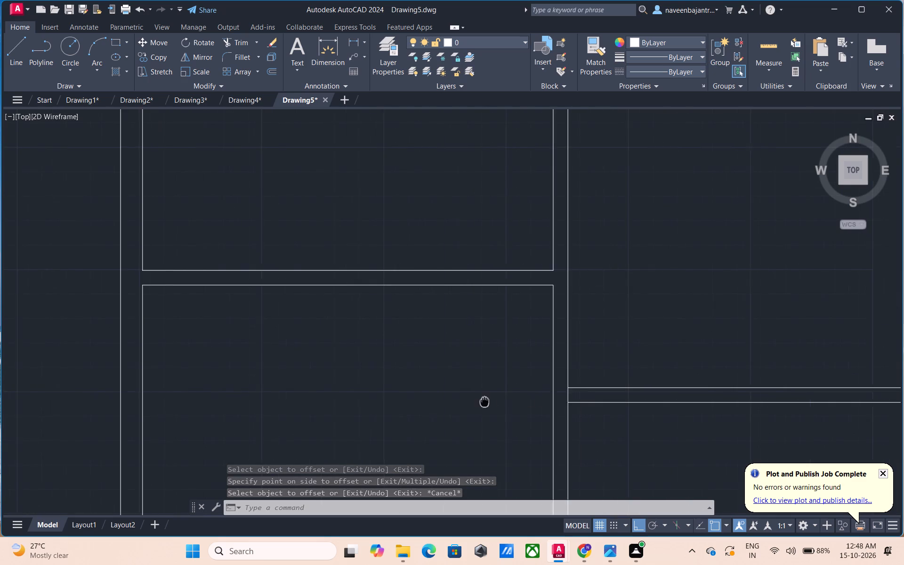
middle_click_drag(484, 401, 398, 399)
key("Escape")
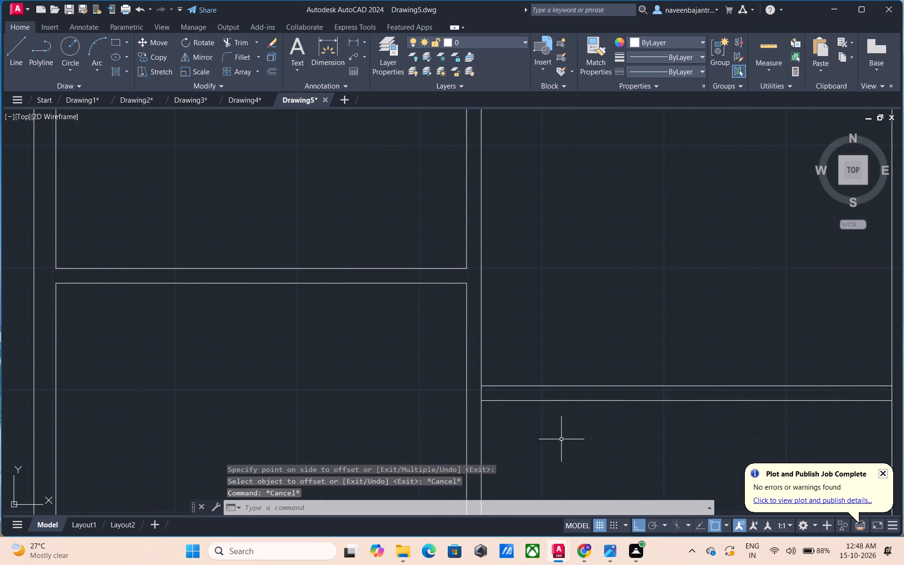
type("l")
key("space")
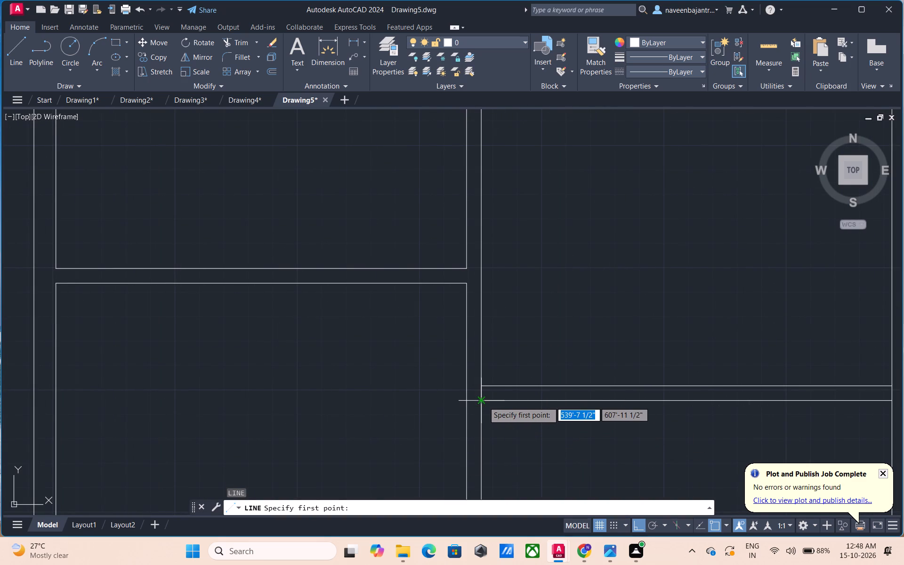
left_click(484, 402)
left_click(453, 402)
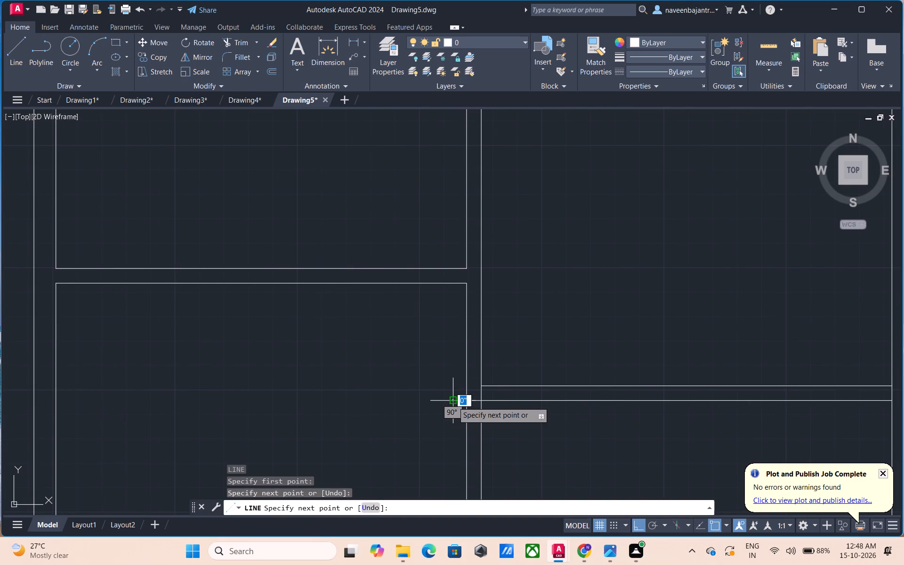
key("Escape")
Trim the short line's overhang and the surplus vertical partition lines to form a clean corner at the right room's lower-left.
type("tr")
key("space")
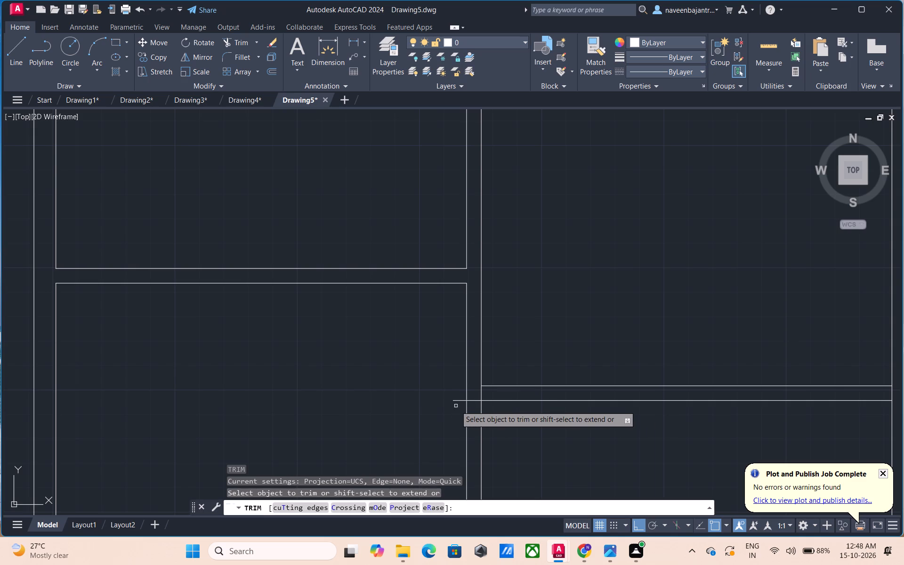
left_click(457, 401)
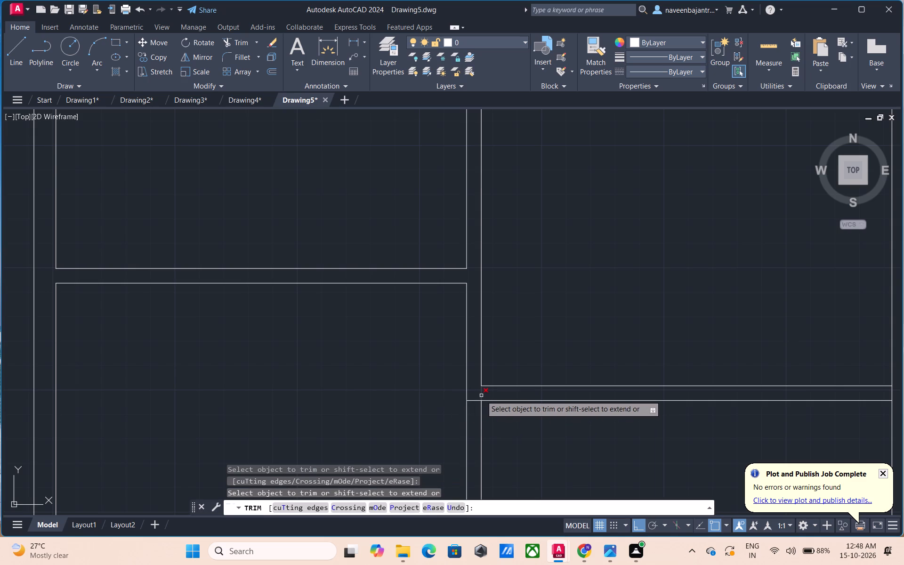
left_click(482, 395)
scroll(480, 408, "down", 2)
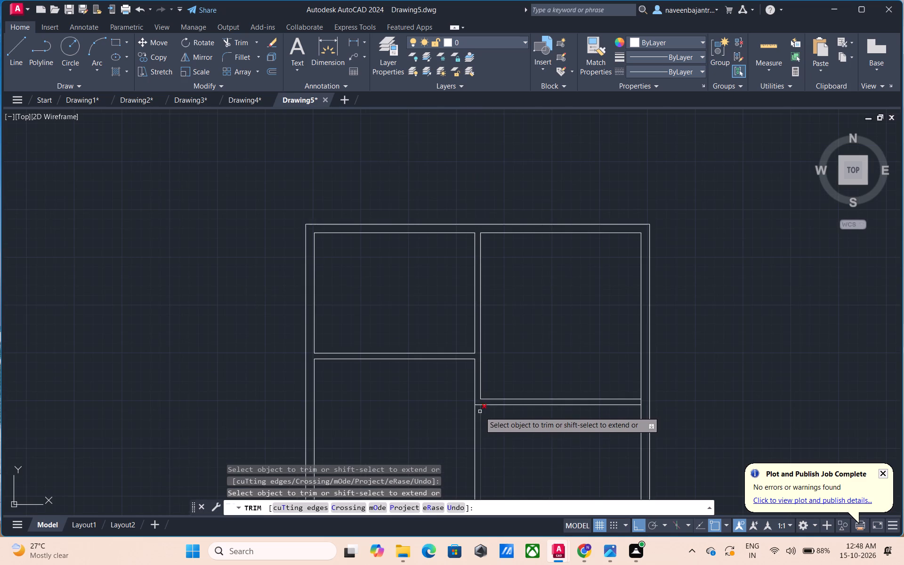
left_click(480, 419)
left_click(475, 425)
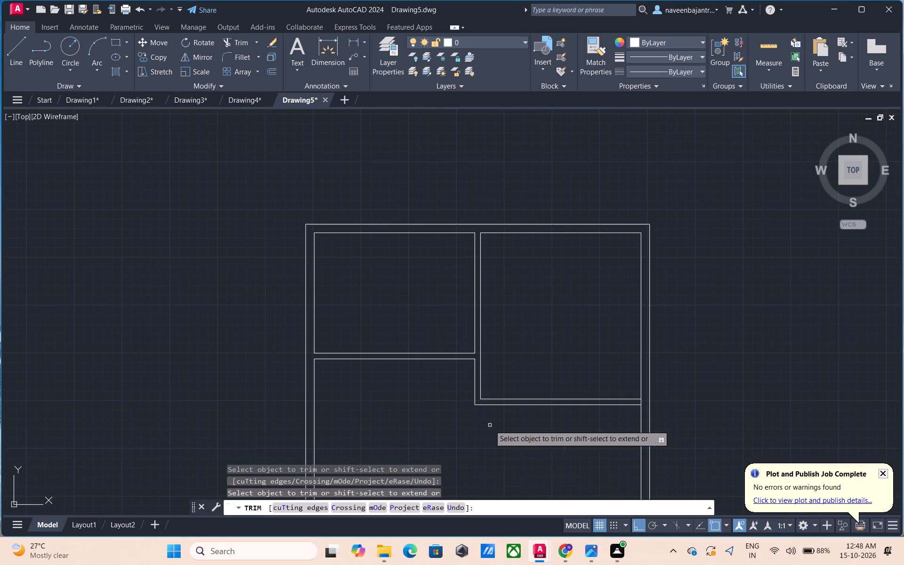
Trim the inner line of the right outer wall between the right room's two horizontal partition lines.
scroll(644, 399, "up", 2)
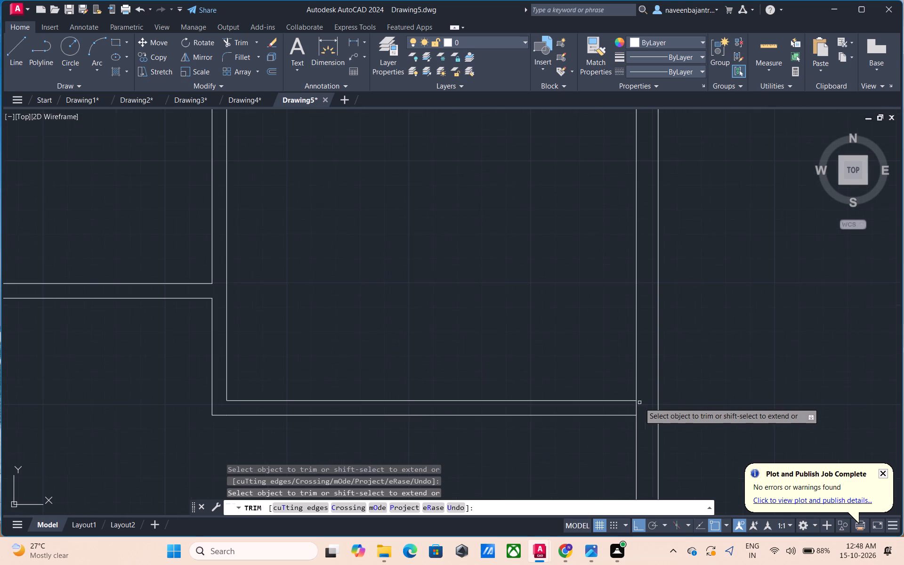
left_click(636, 408)
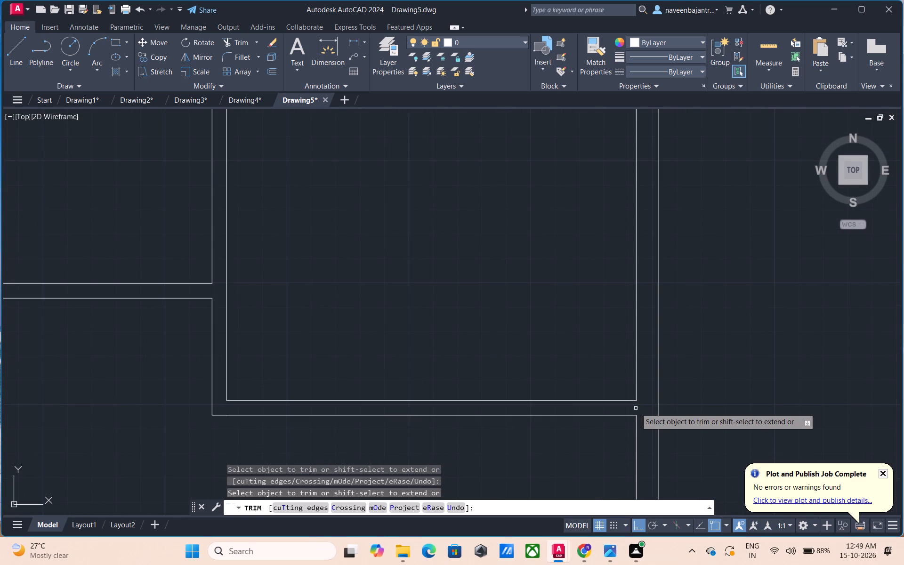
scroll(636, 408, "down", 3)
middle_click_drag(597, 437, 598, 357)
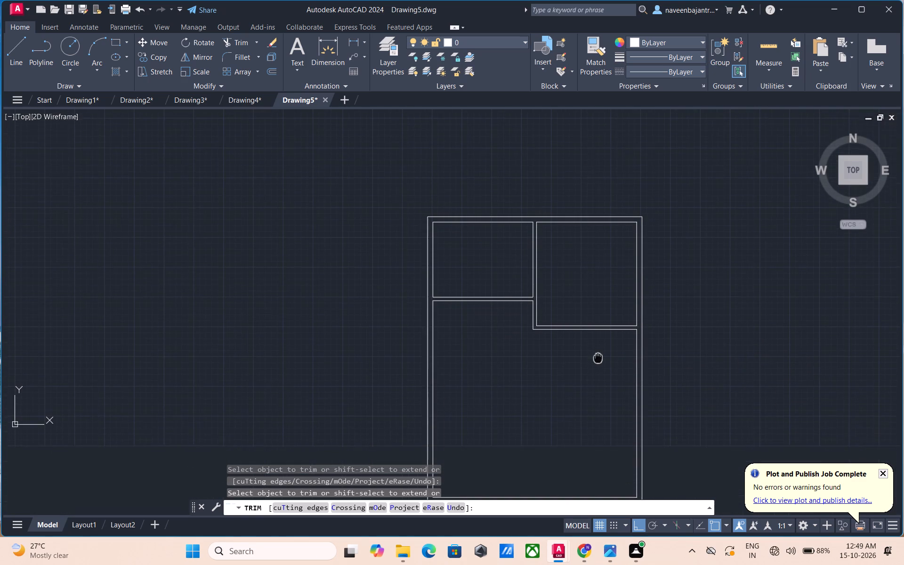
middle_click_drag(598, 357, 598, 335)
key("Escape")
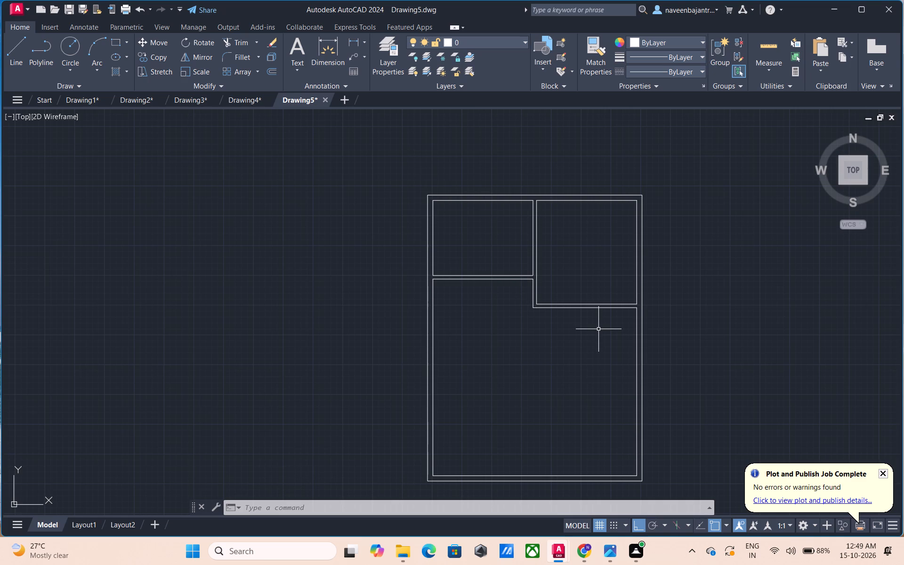
Offset the right room's lower partition line 6' downward and the right outer wall's inner line 6' inward to outline a small room.
middle_click_drag(598, 329, 548, 343)
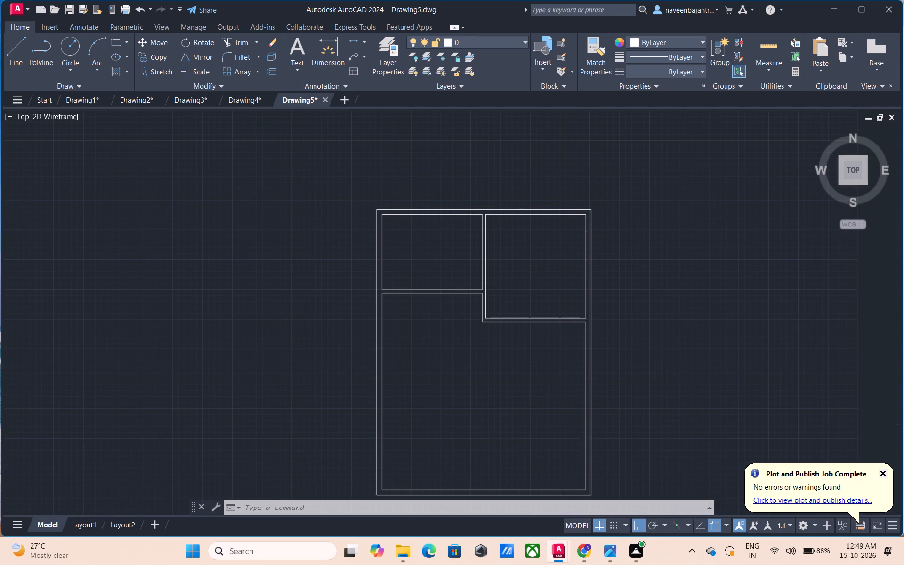
key("Escape")
scroll(548, 343, "up", 3)
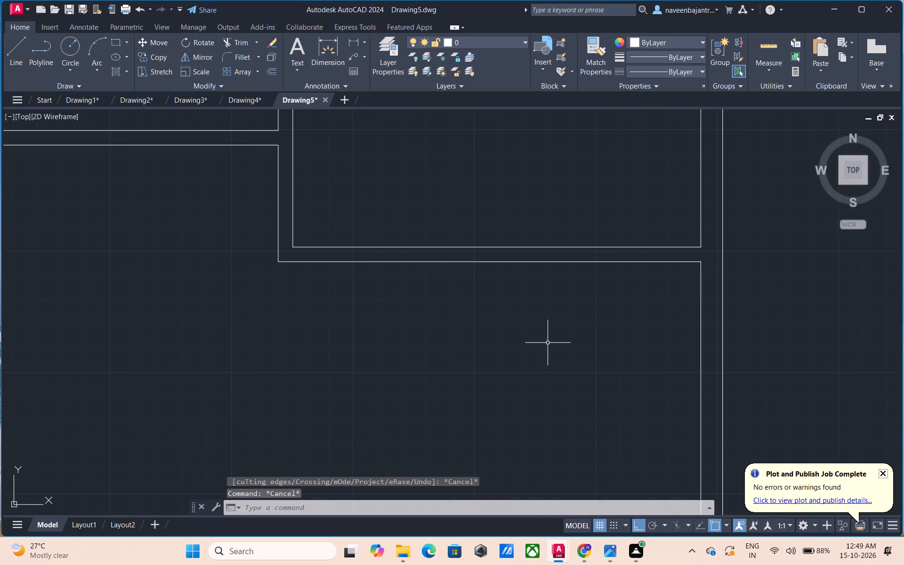
middle_click_drag(586, 343, 404, 327)
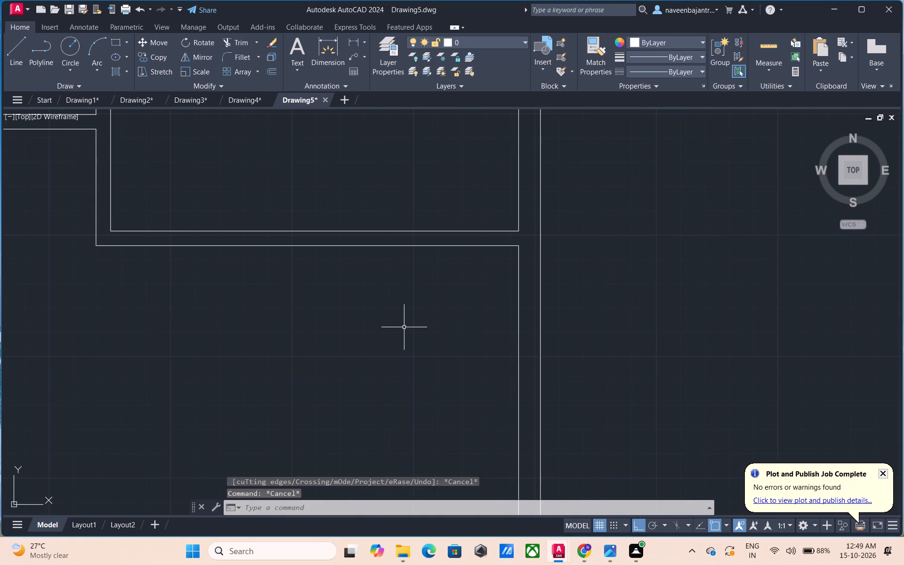
key("Escape")
type("o")
key("space")
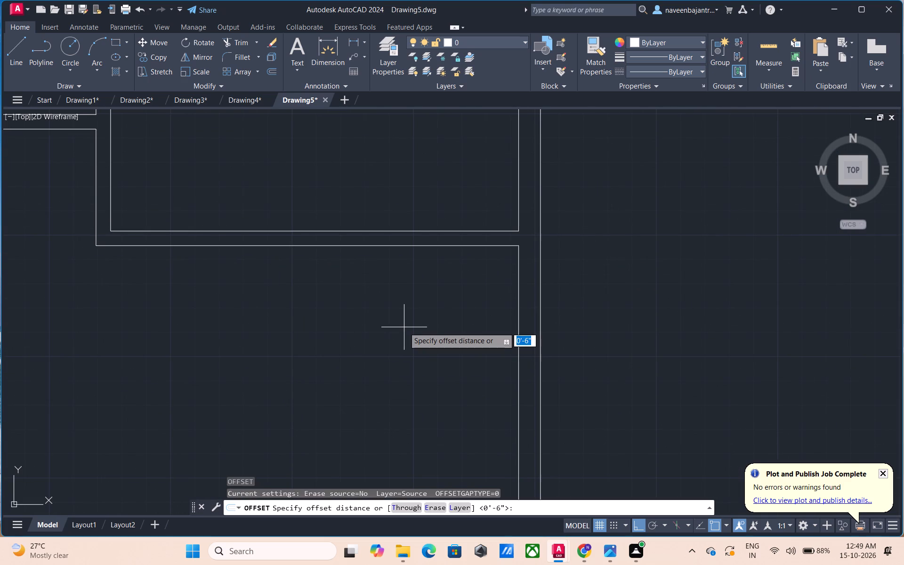
key("6")
key("apostrophe")
key("Return")
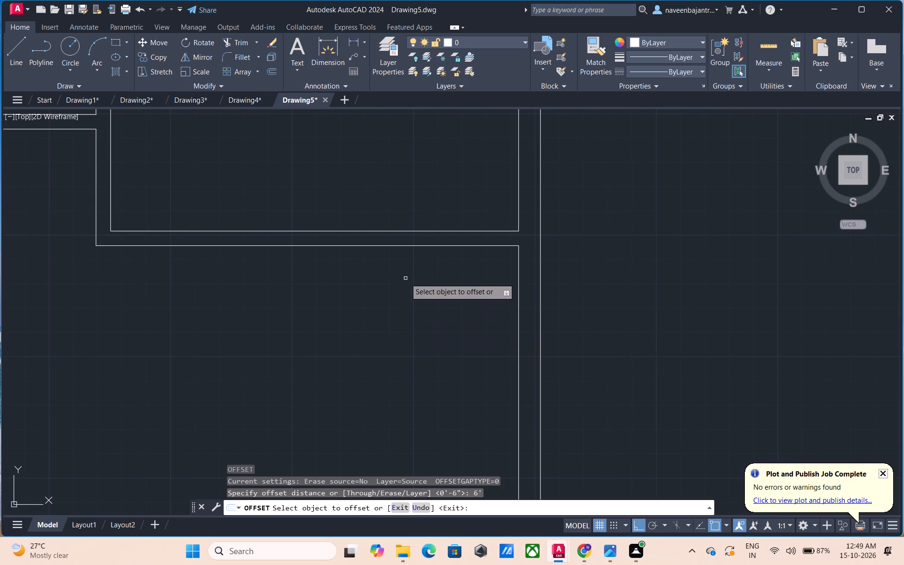
left_click(413, 246)
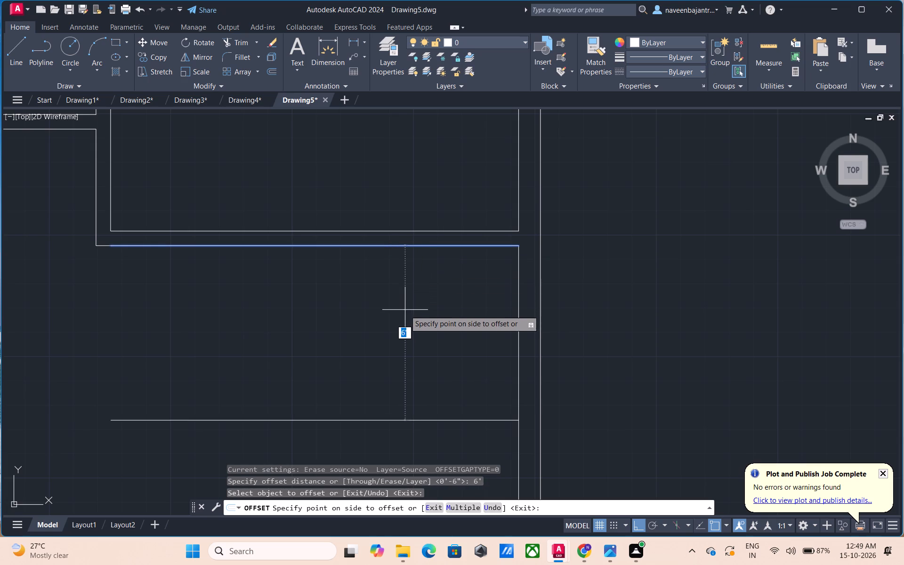
left_click(404, 316)
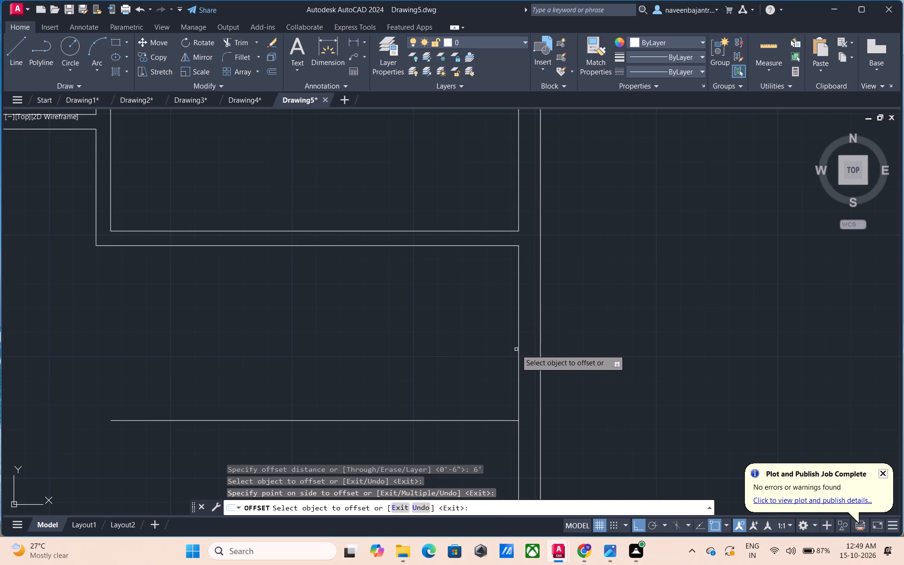
left_click(518, 349)
left_click(462, 350)
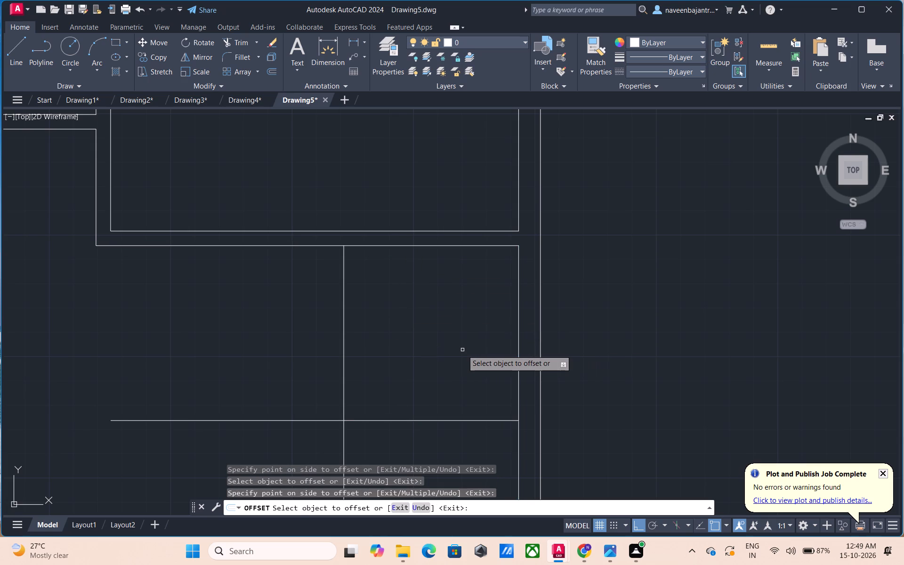
scroll(462, 350, "down", 2)
key("Escape")
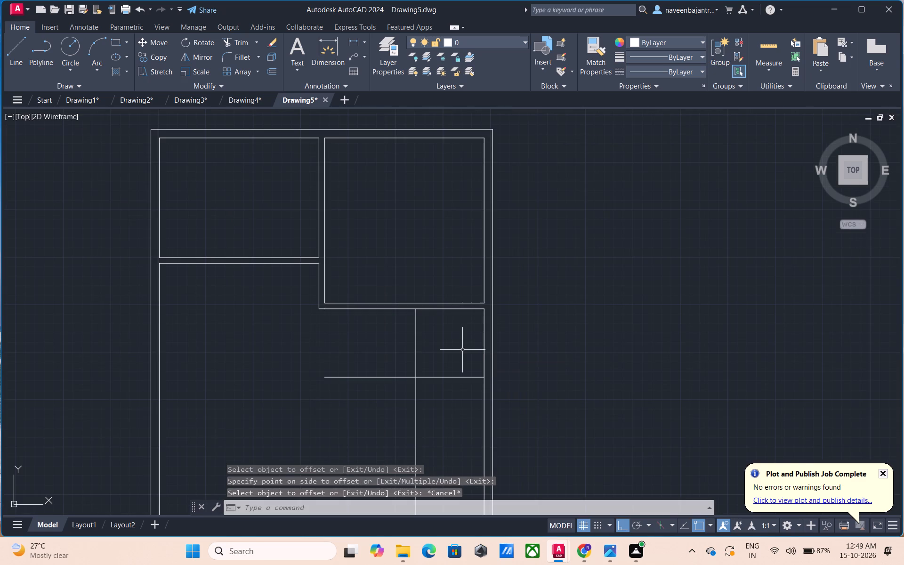
Trim the two new offset lines beyond their intersection to leave a square small room below the right room.
type("tr")
key("space")
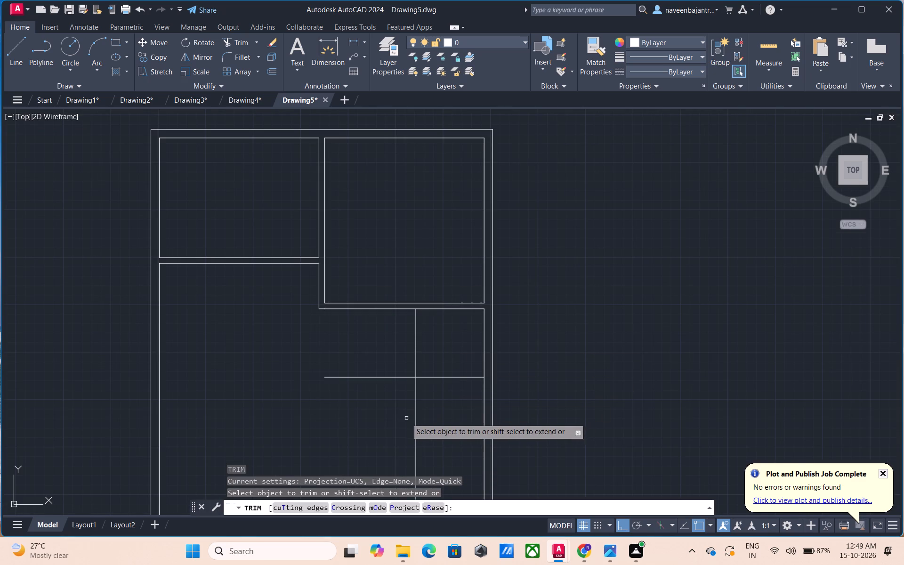
left_click(414, 410)
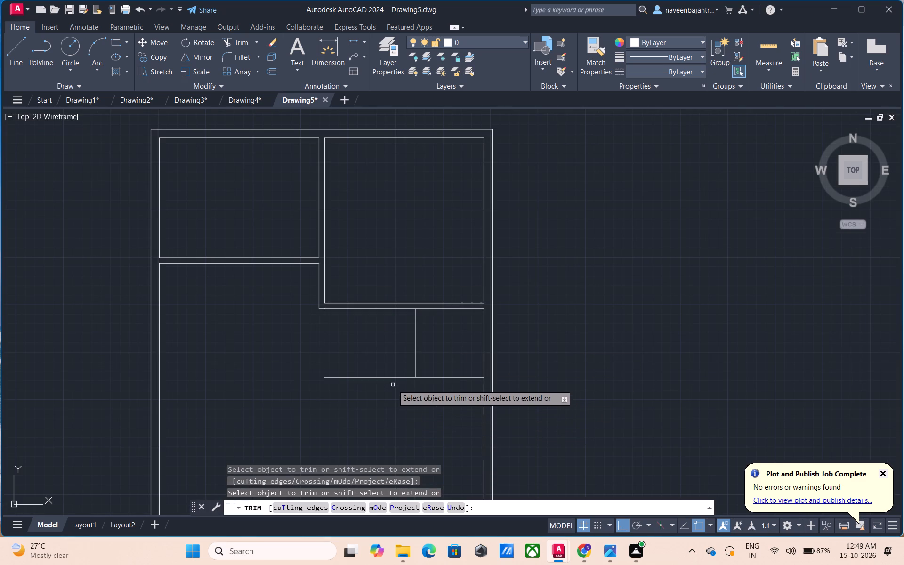
left_click(391, 377)
key("Escape")
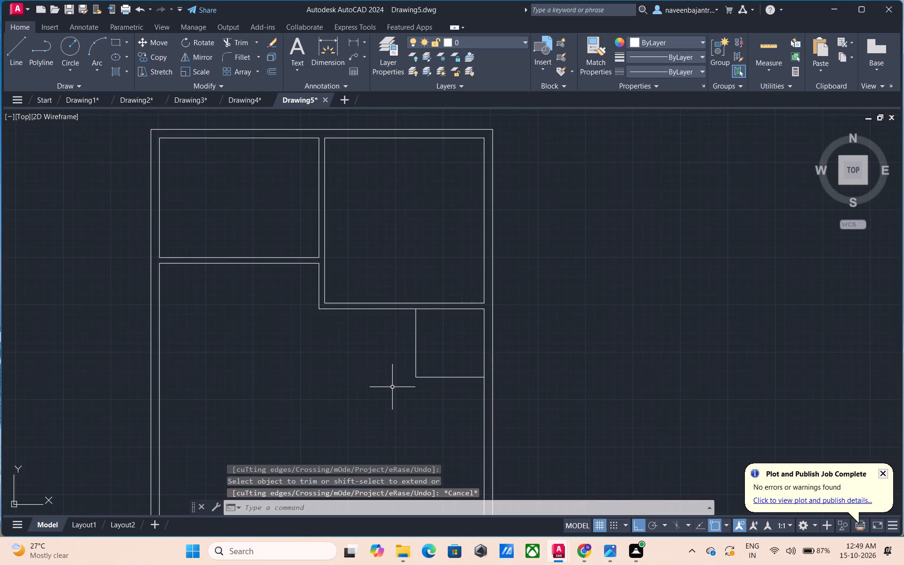
Offset the small room's left line leftward and its bottom line downward by 6" to give both partitions thickness.
type("o 6")
key("shift+quotedbl")
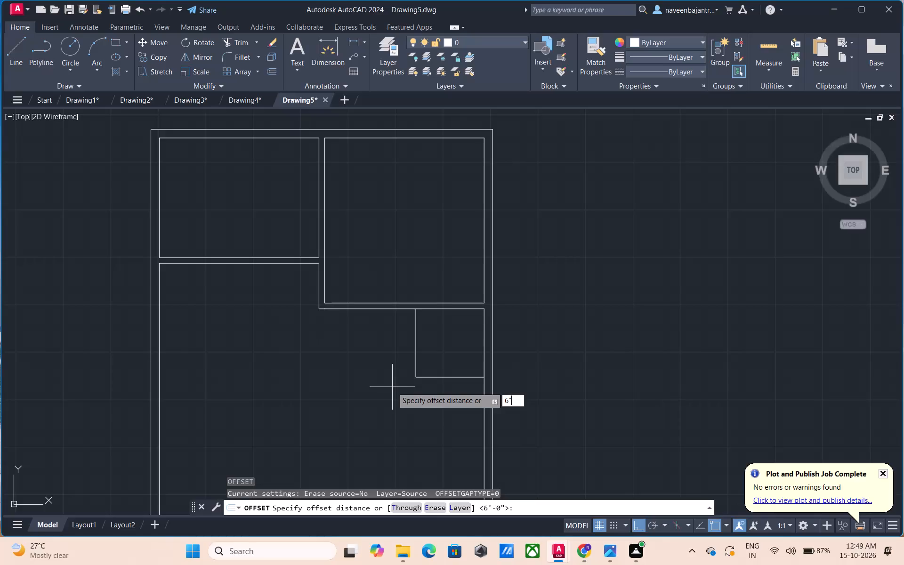
key("Return")
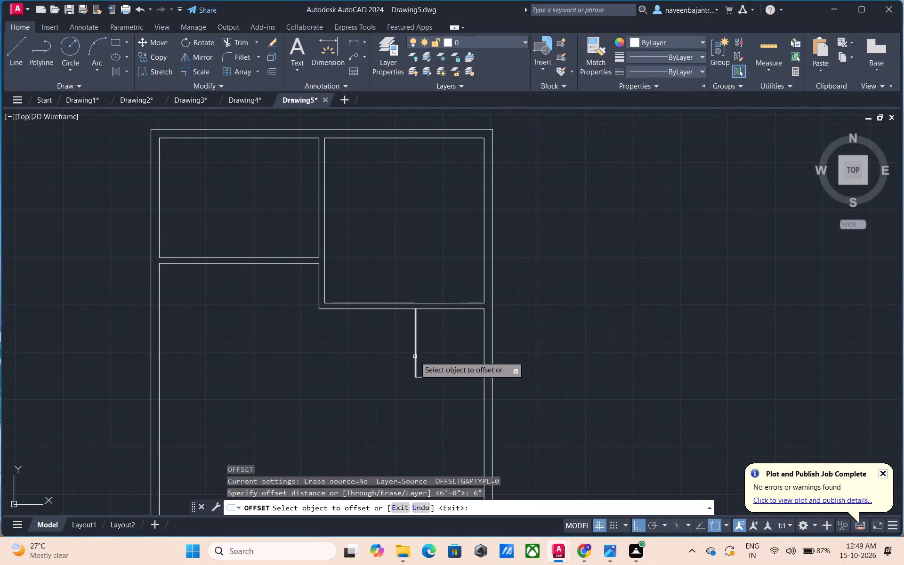
left_click(415, 356)
left_click(401, 363)
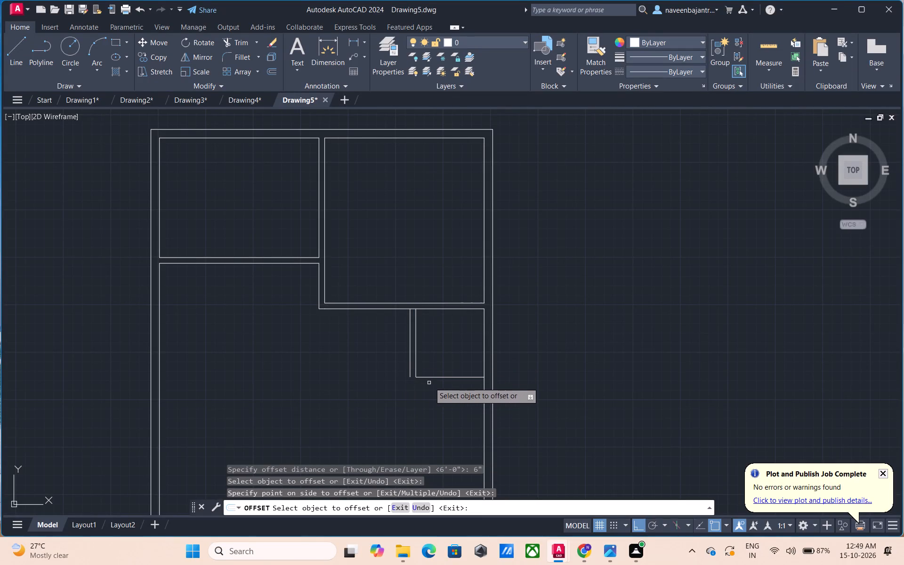
left_click(434, 378)
left_click(431, 403)
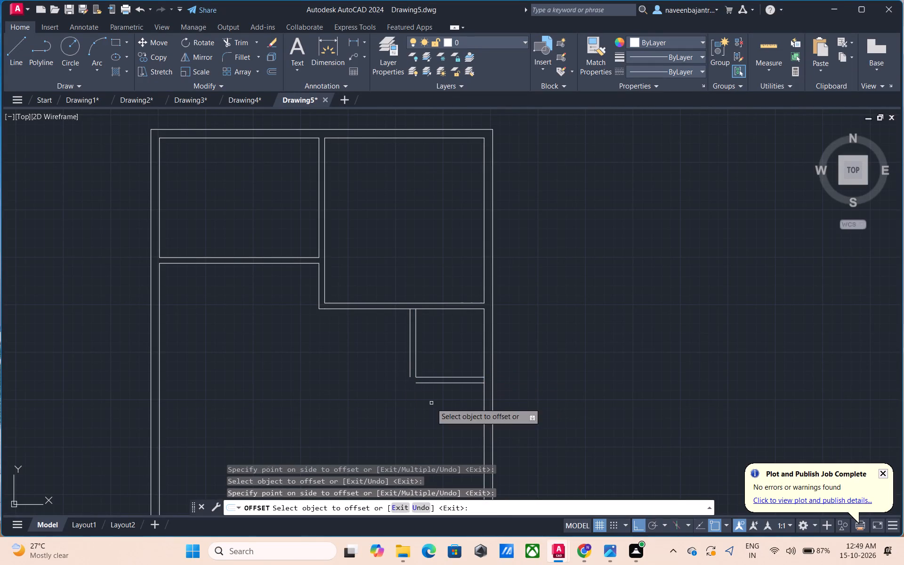
key("Escape")
Draw short lines extending the small room's outer left line downward and outer bottom line leftward so they cross at the corner.
type("l")
key("space")
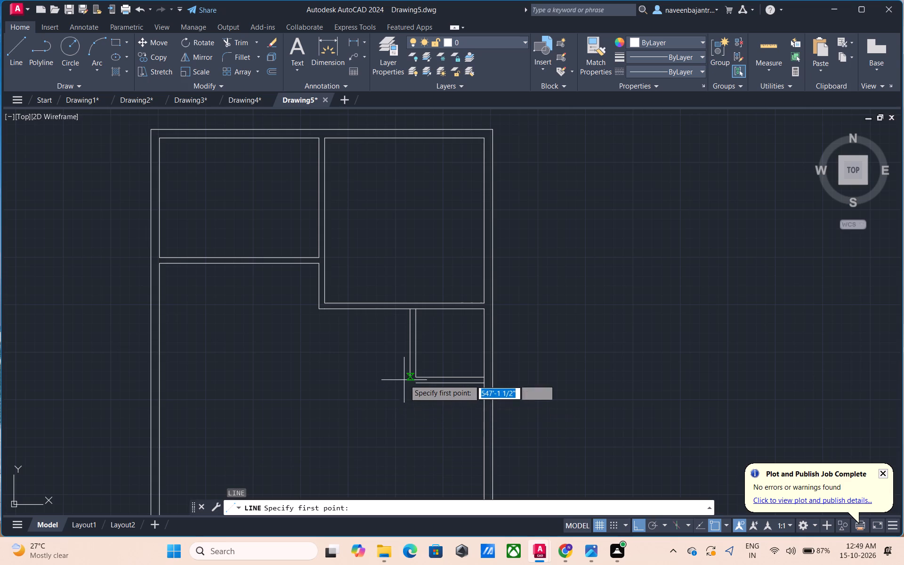
left_click(409, 378)
left_click(408, 397)
key("Escape")
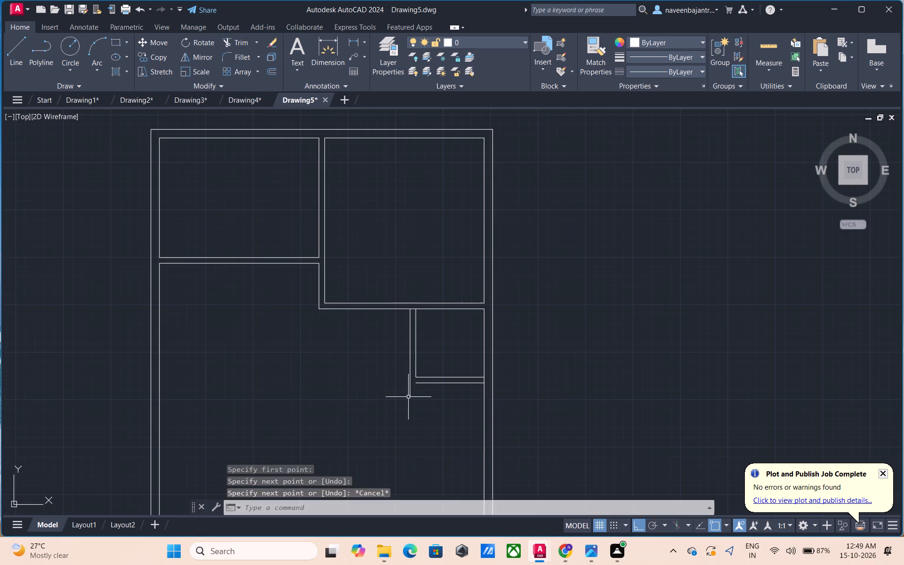
type("l")
key("space")
left_click(418, 384)
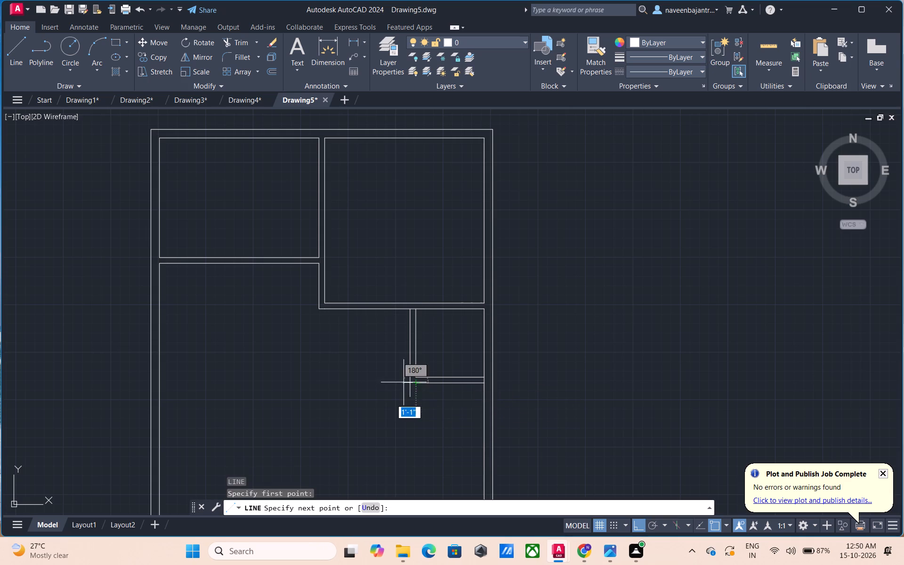
left_click(399, 383)
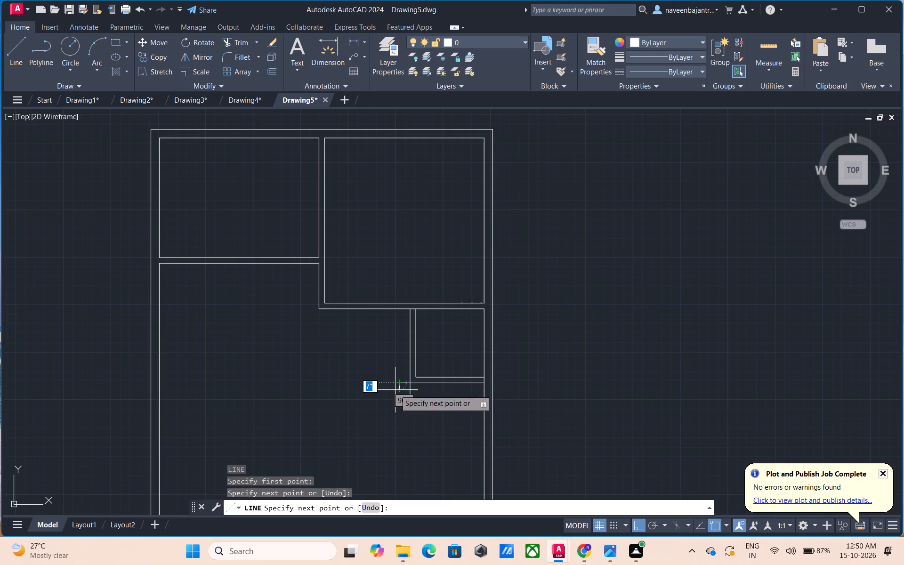
key("Escape")
Trim both short lines' overhangs to form a clean outer corner at the small room's lower-left.
type("tr")
key("space")
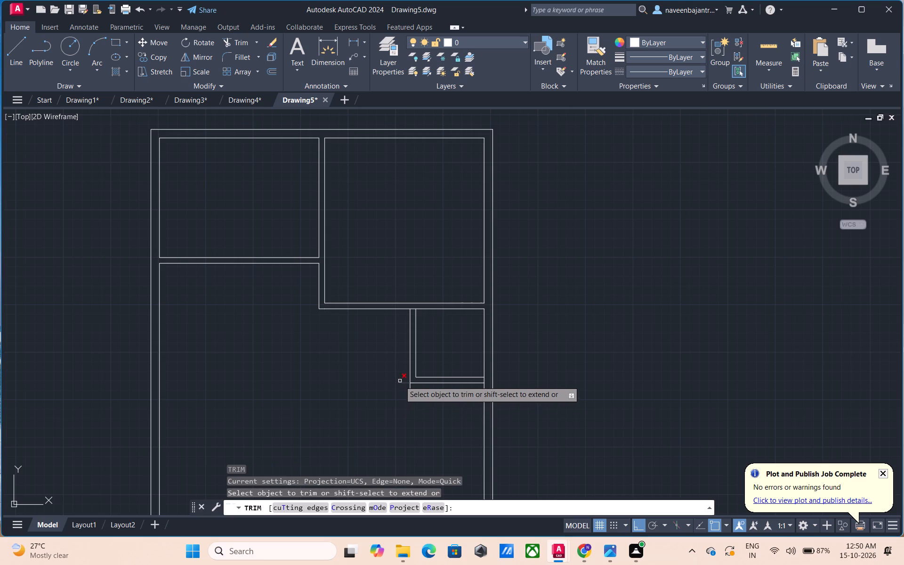
left_click(403, 383)
left_click(409, 391)
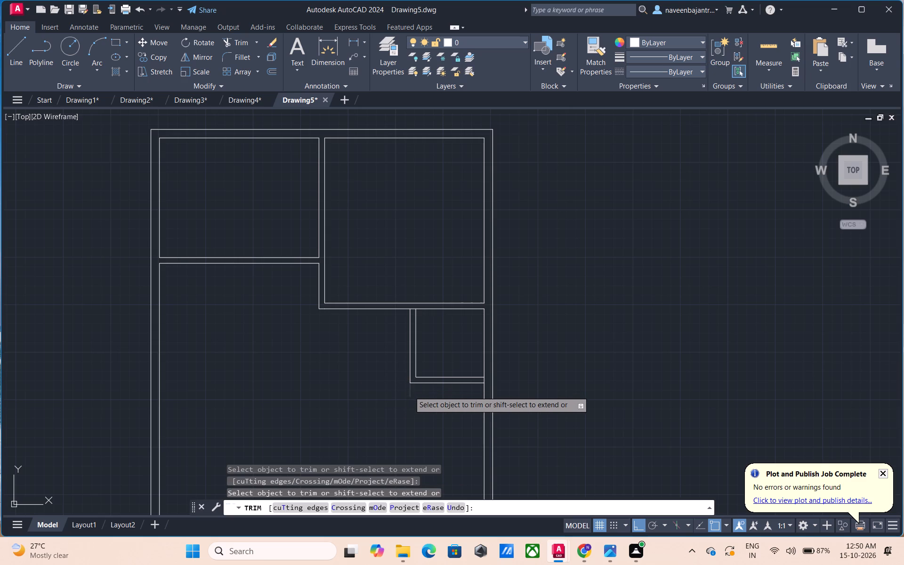
Trim the wall line pieces between the small room's double partition lines where they meet the right outer wall and the upper partition.
scroll(463, 389, "up", 2)
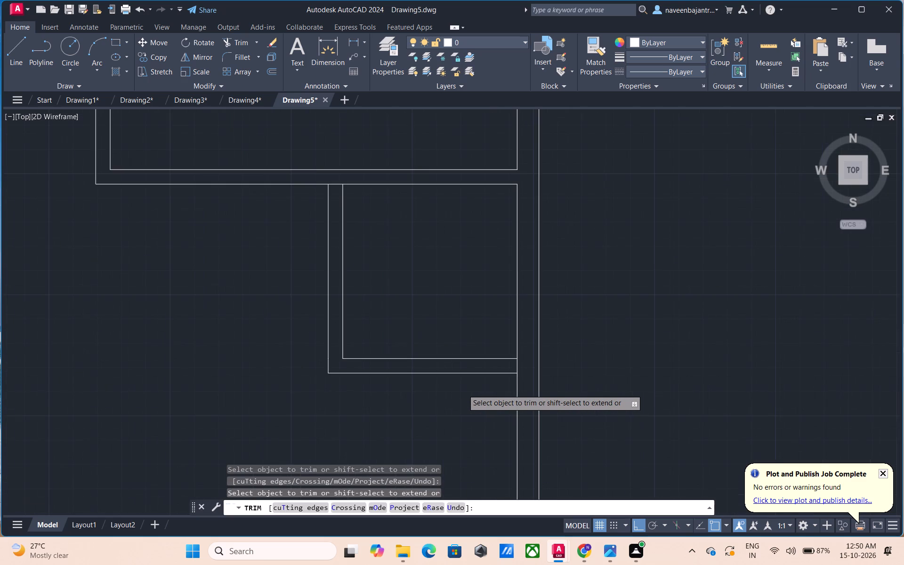
left_click(518, 367)
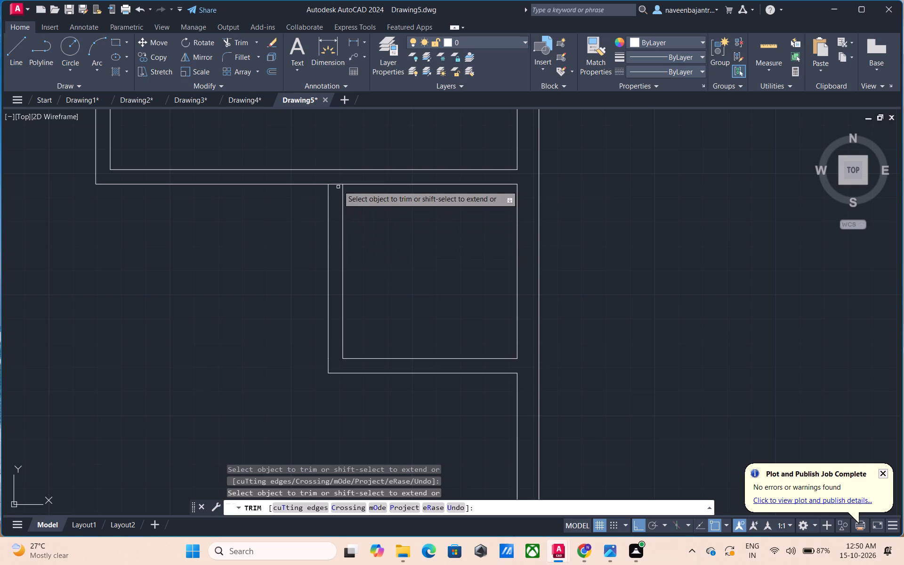
left_click(337, 183)
scroll(459, 299, "down", 1)
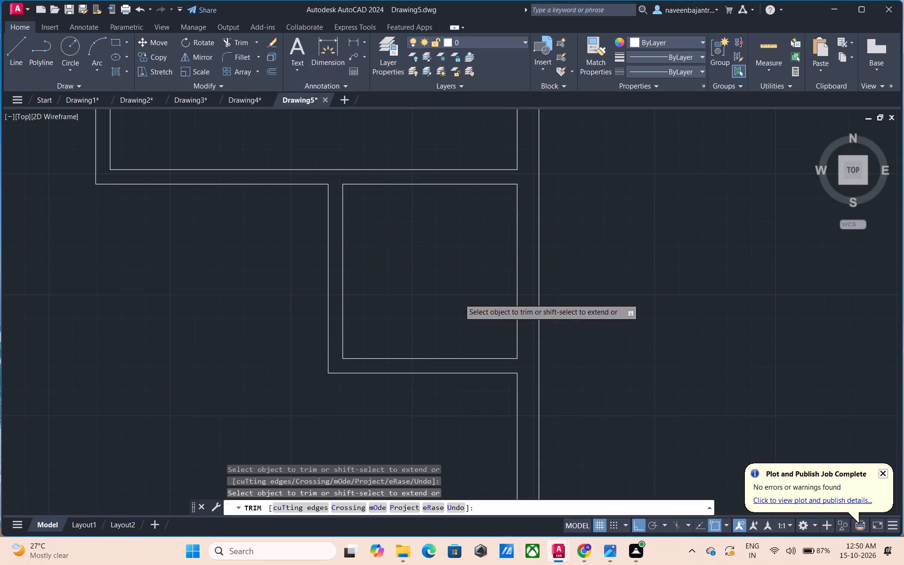
scroll(459, 299, "down", 1)
key("Escape")
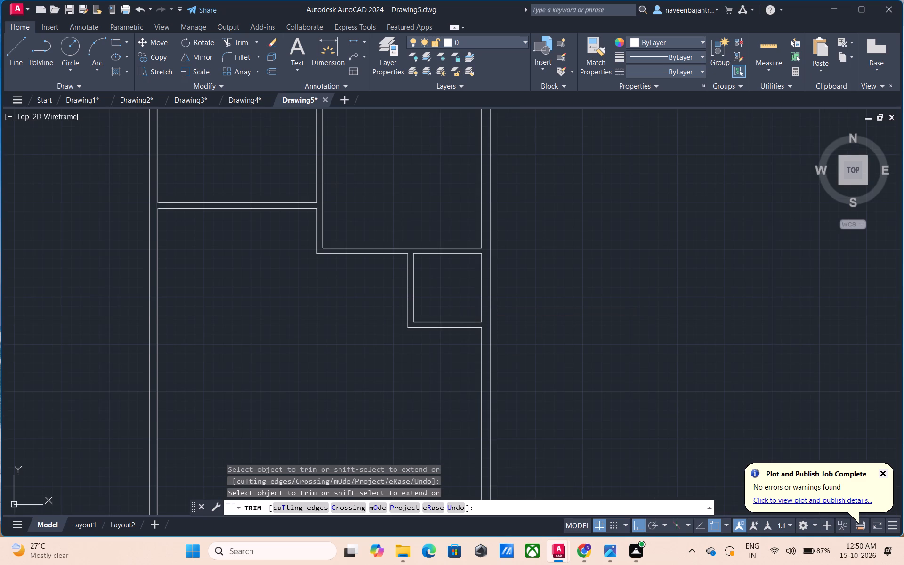
Draw a 10' by 10' room below the small room, starting where its lower partition line meets the right outer wall's inner line.
middle_click_drag(459, 299, 461, 229)
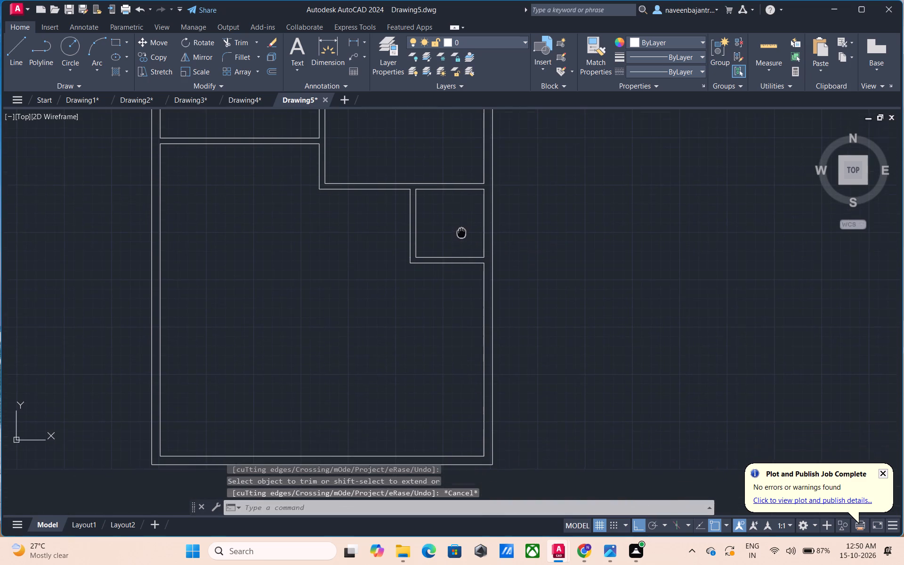
middle_click_drag(461, 229, 461, 230)
middle_click_drag(454, 342, 451, 324)
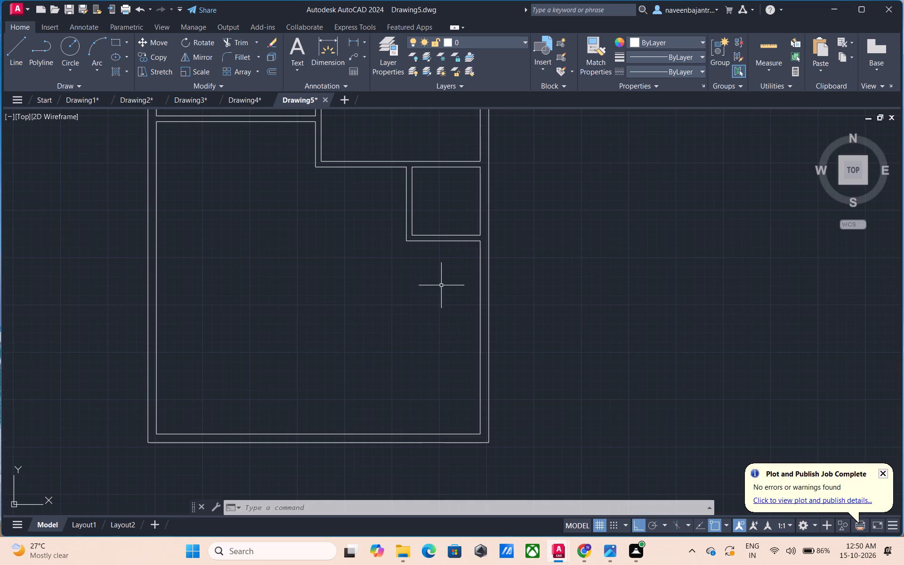
middle_click_drag(438, 278, 428, 343)
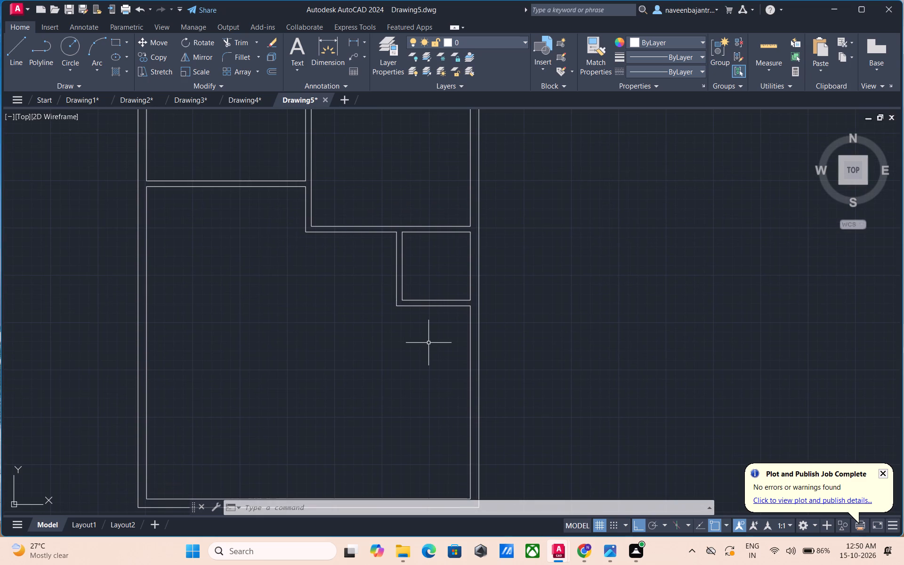
key("Escape")
type("l")
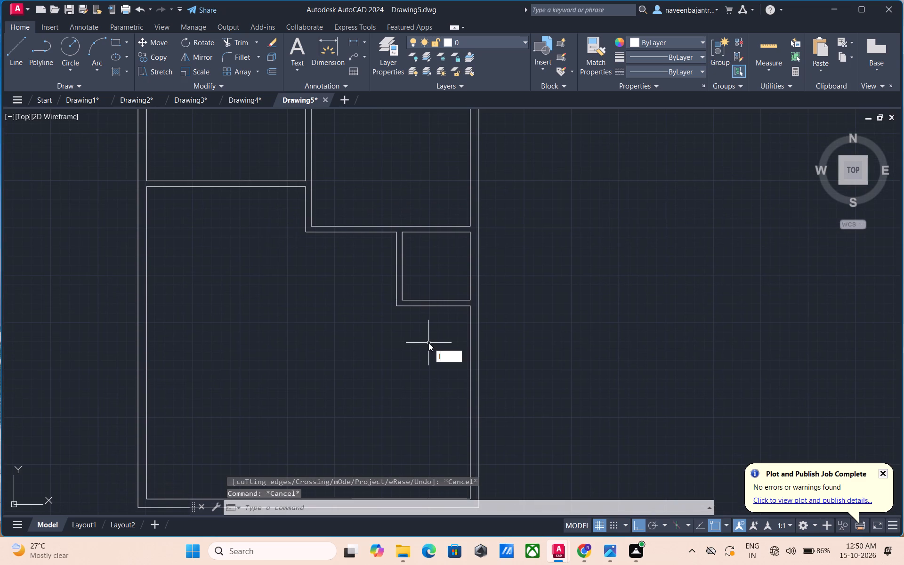
key("space")
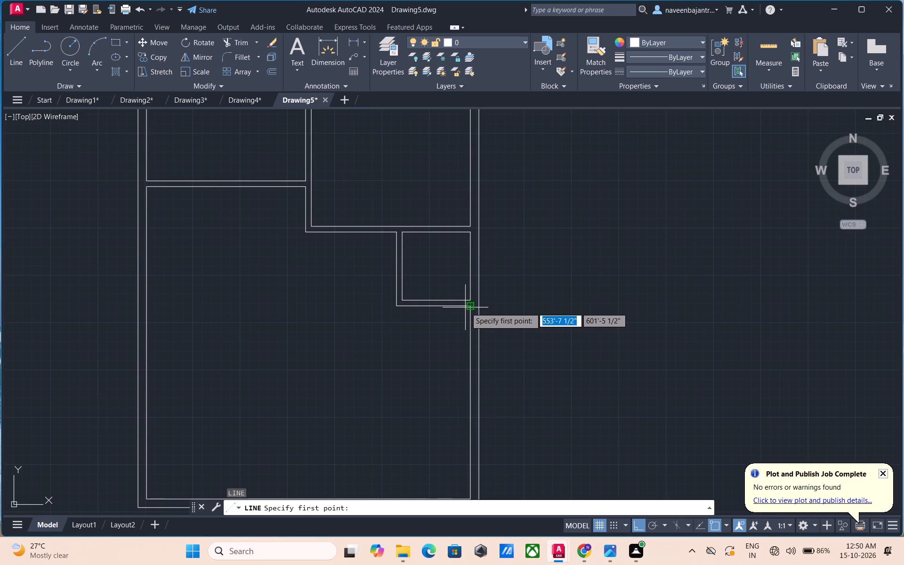
left_click(470, 307)
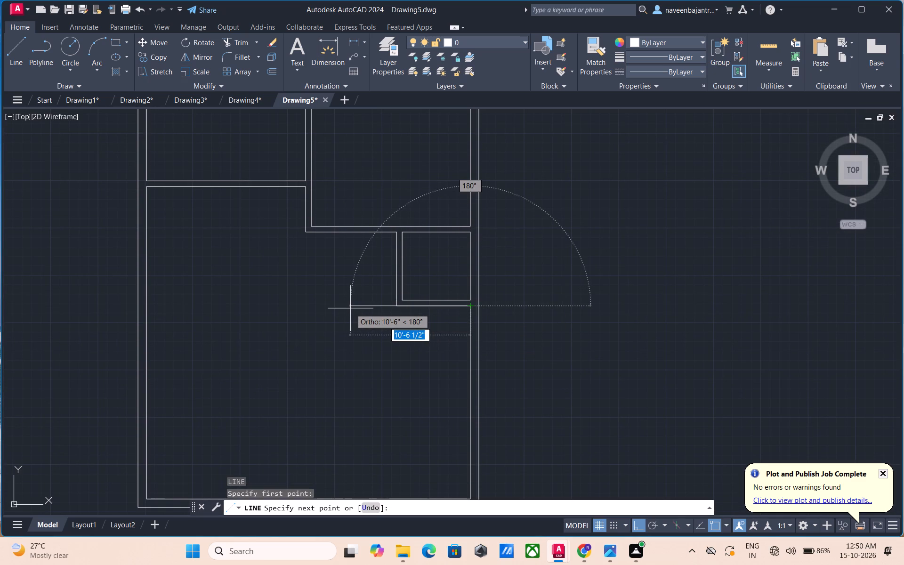
type("10'")
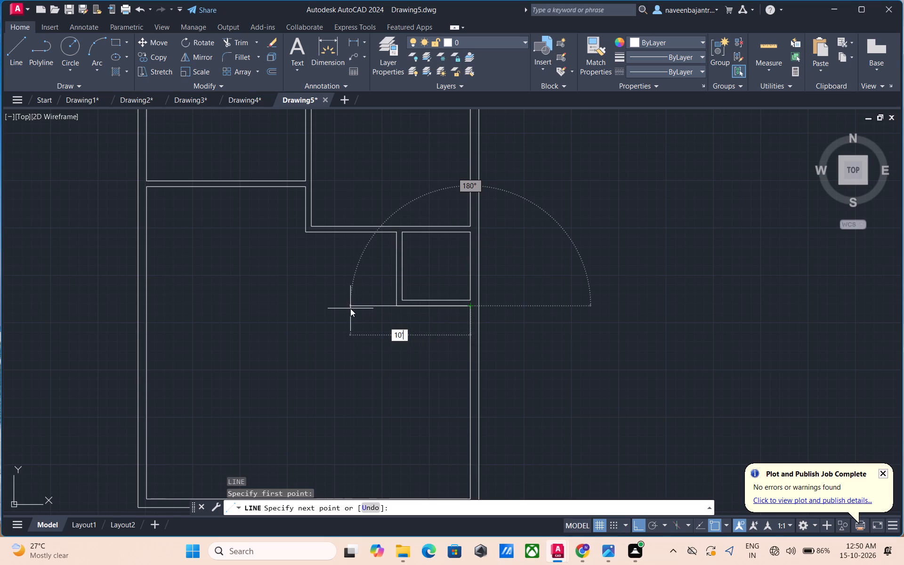
key("Return")
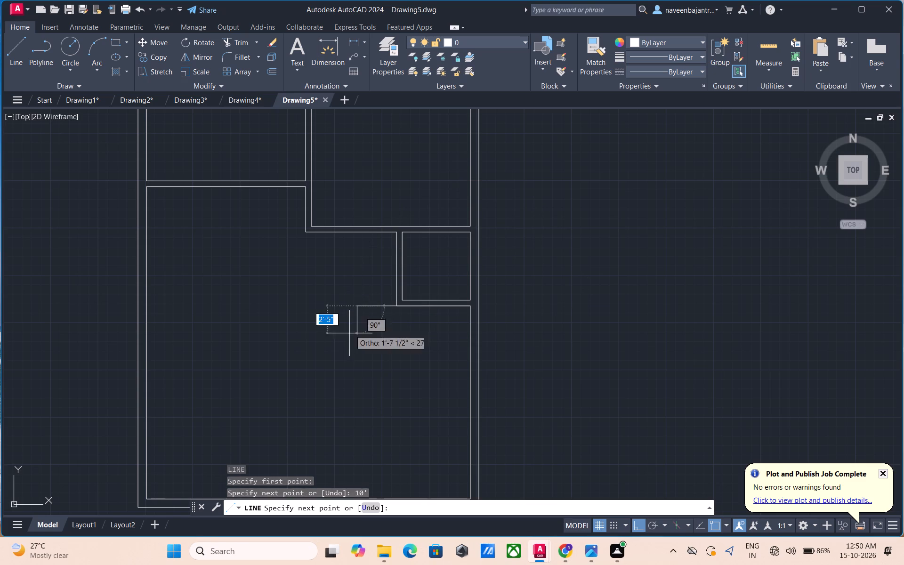
type("10'")
key("Return")
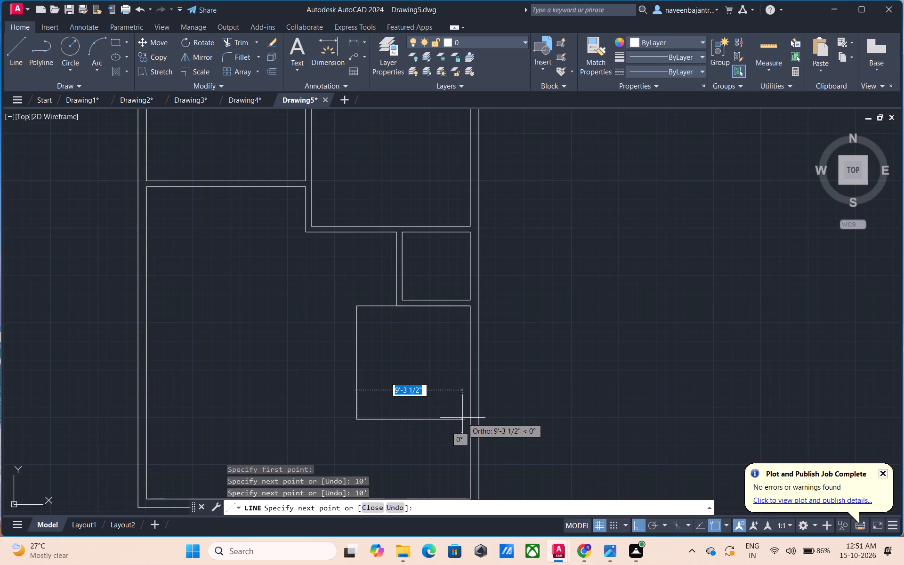
type("10'")
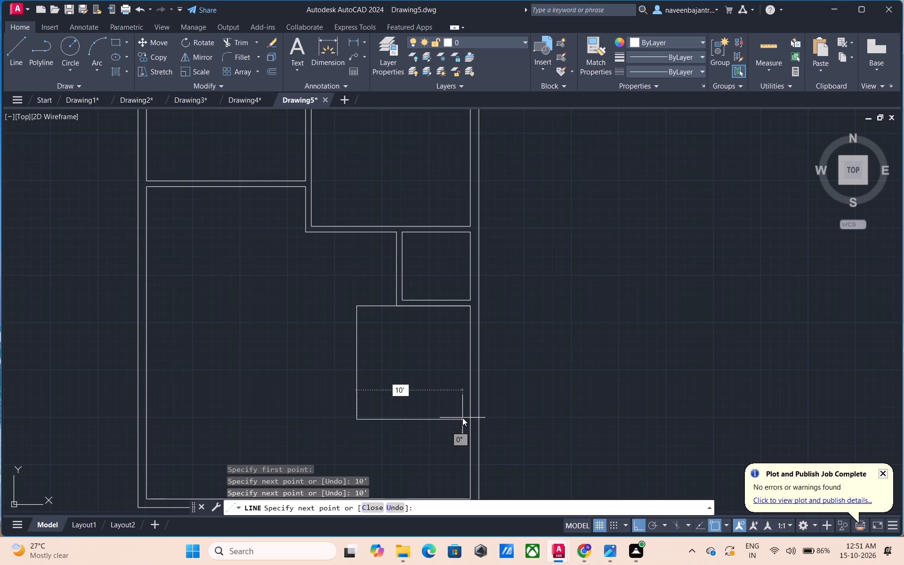
key("Return")
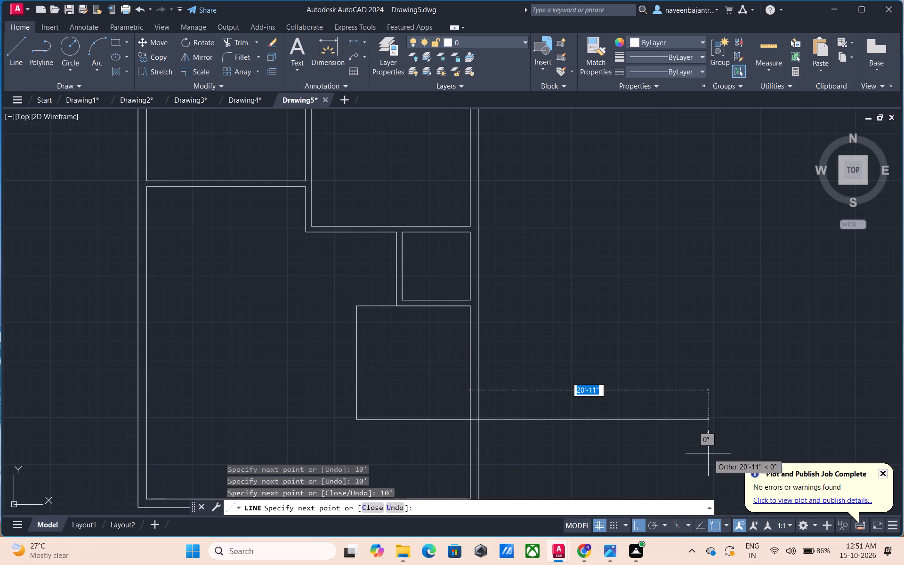
key("Escape")
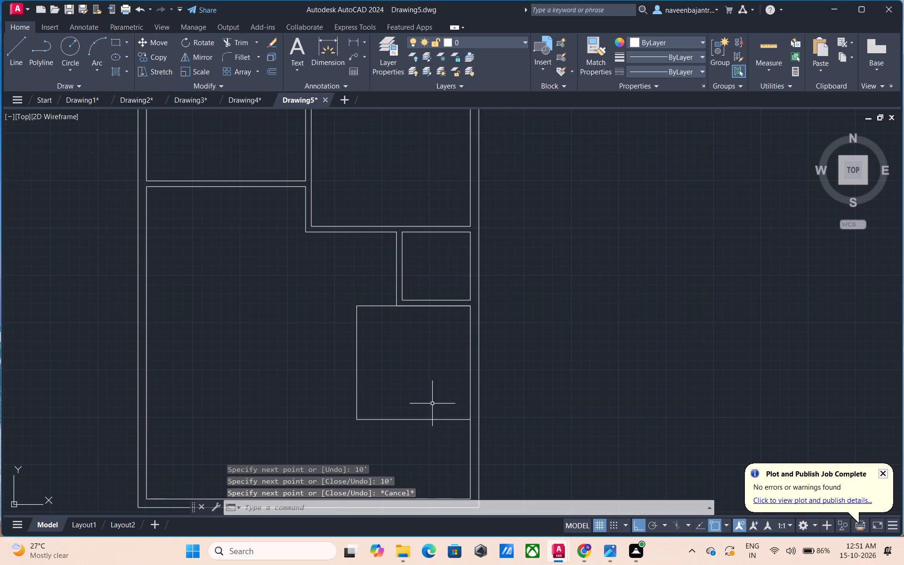
Draw a horizontal line extending the small room's inner bottom line leftward past the 10' room's left side.
middle_click_drag(428, 399, 436, 386)
key("Escape")
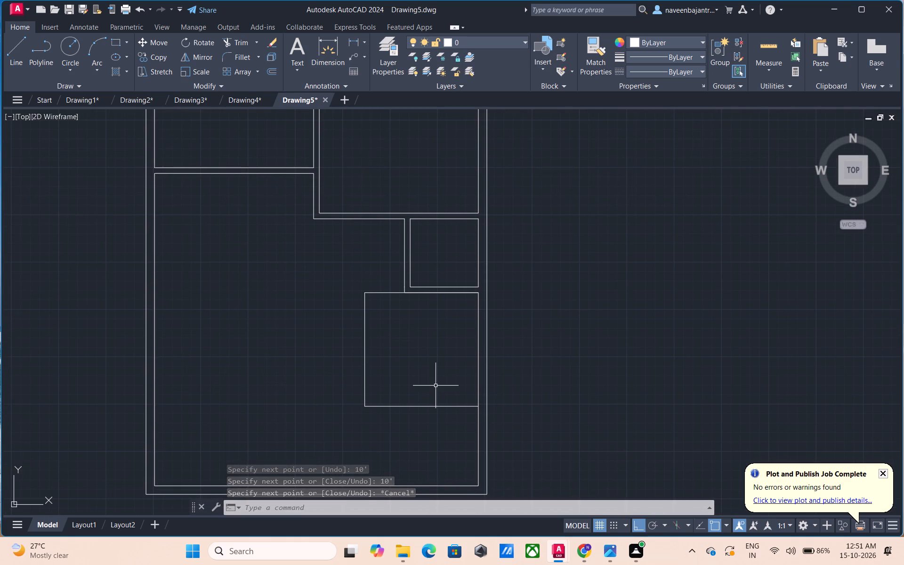
type("l")
key("space")
scroll(408, 303, "up", 2)
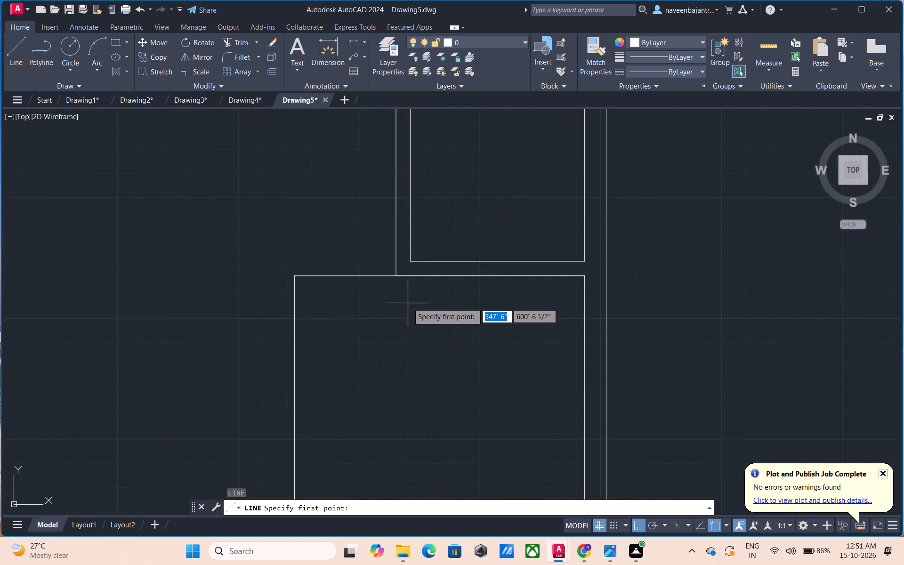
left_click(408, 262)
left_click(243, 266)
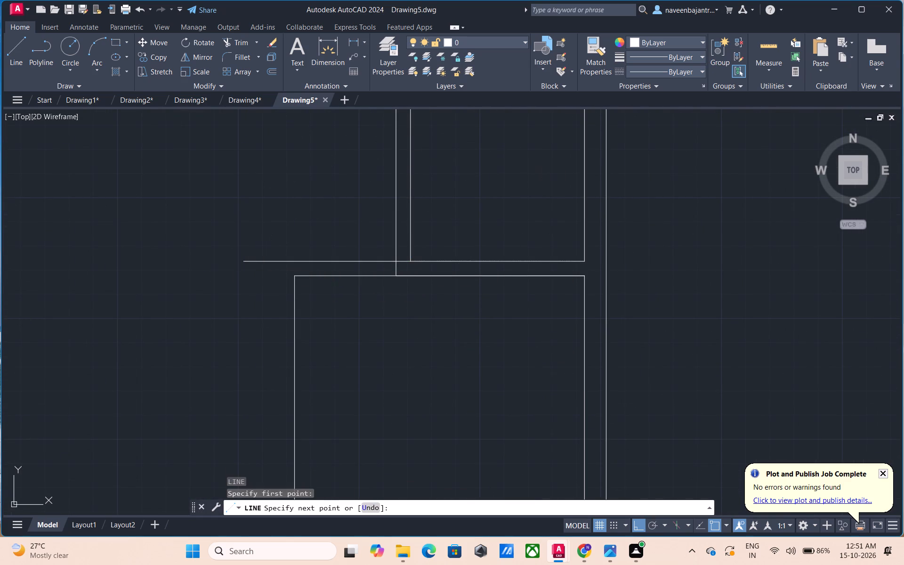
key("Escape")
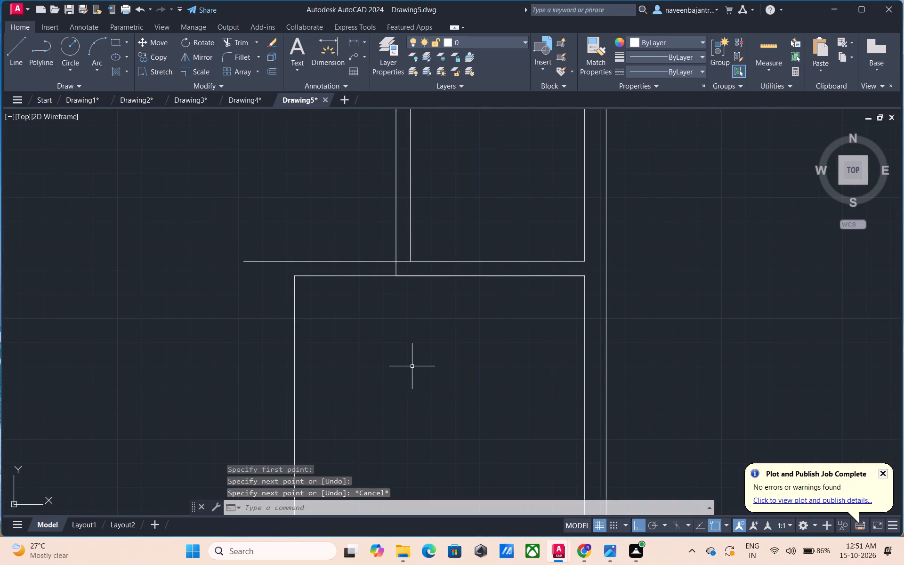
Offset the 10' room's left line leftward and its bottom line downward by 6" to give both partitions thickness.
middle_click_drag(416, 368, 430, 316)
scroll(430, 316, "down", 2)
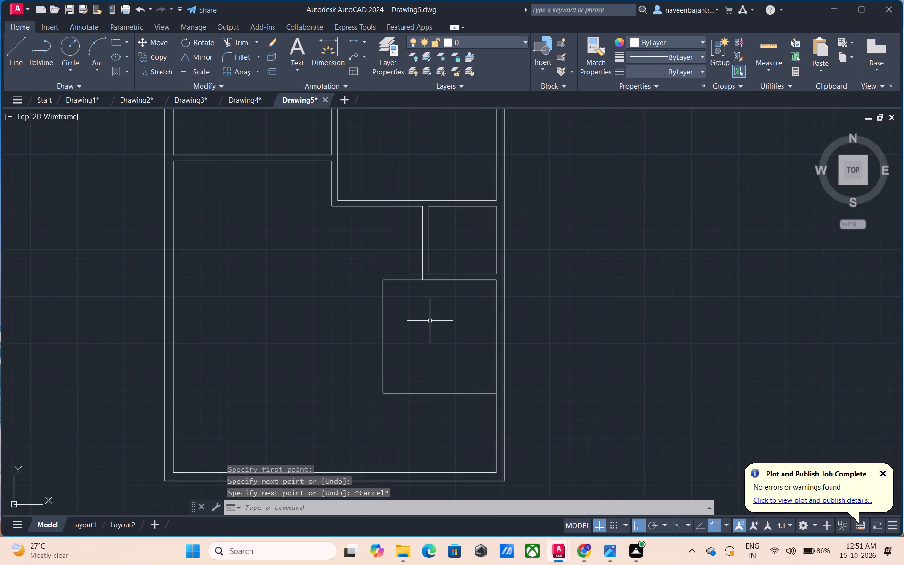
key("Escape")
type("o")
key("space")
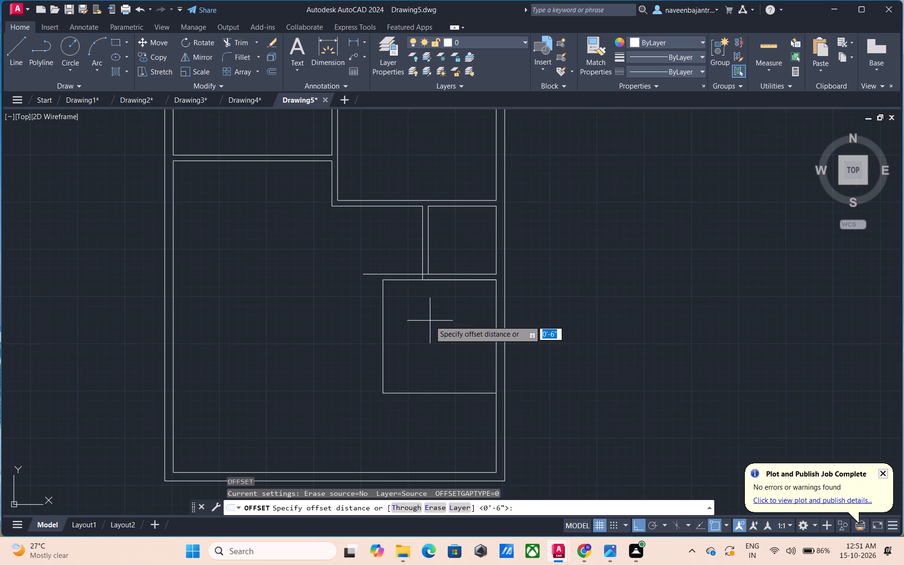
key("6")
key("shift+quotedbl")
key("Return")
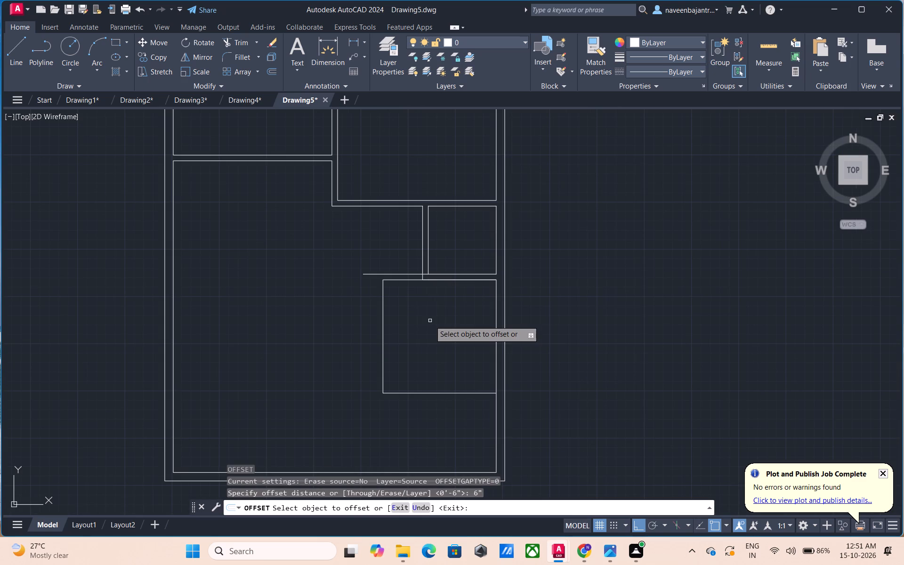
left_click(382, 347)
left_click(344, 354)
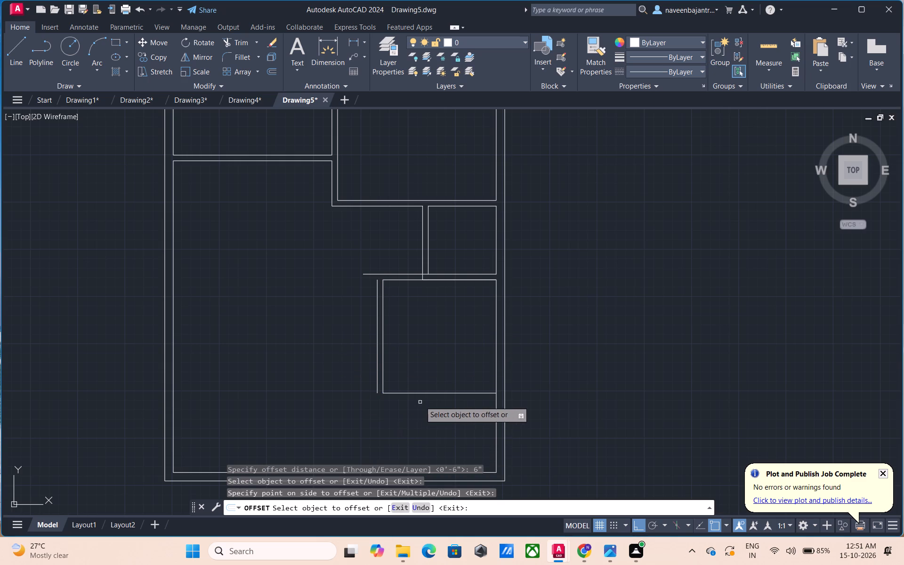
left_click(425, 394)
left_click(425, 416)
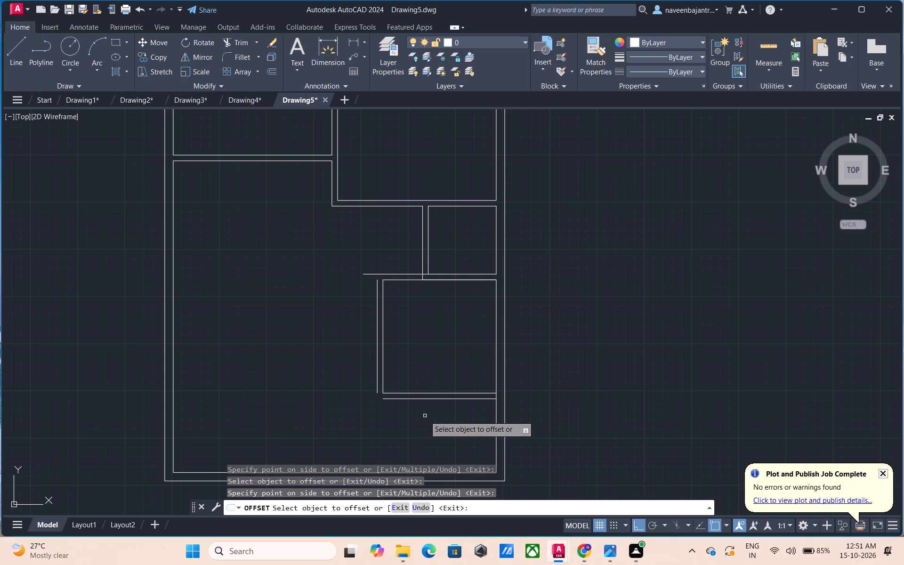
key("Escape")
Draw a short line extending the 10' room's outer left line upward across the upper partition line.
type("l")
key("space")
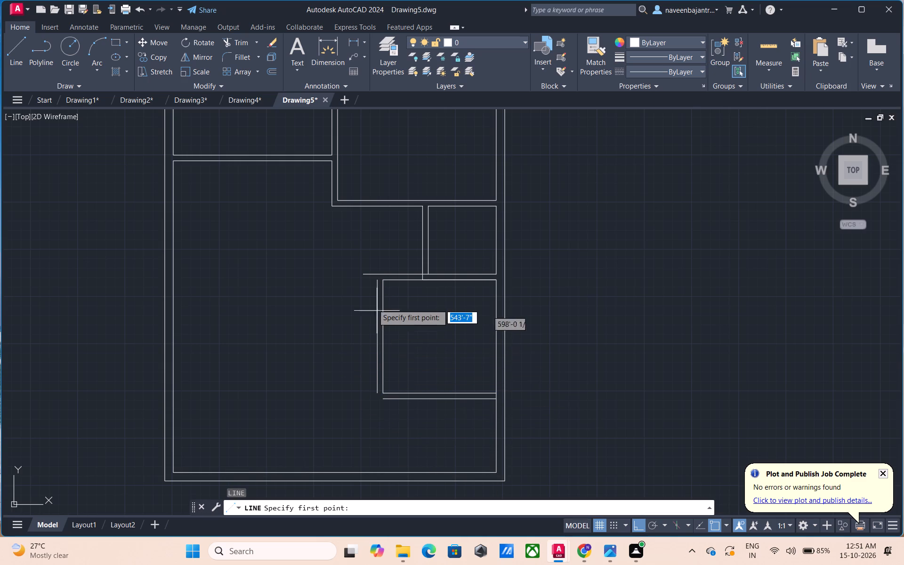
scroll(369, 281, "up", 2)
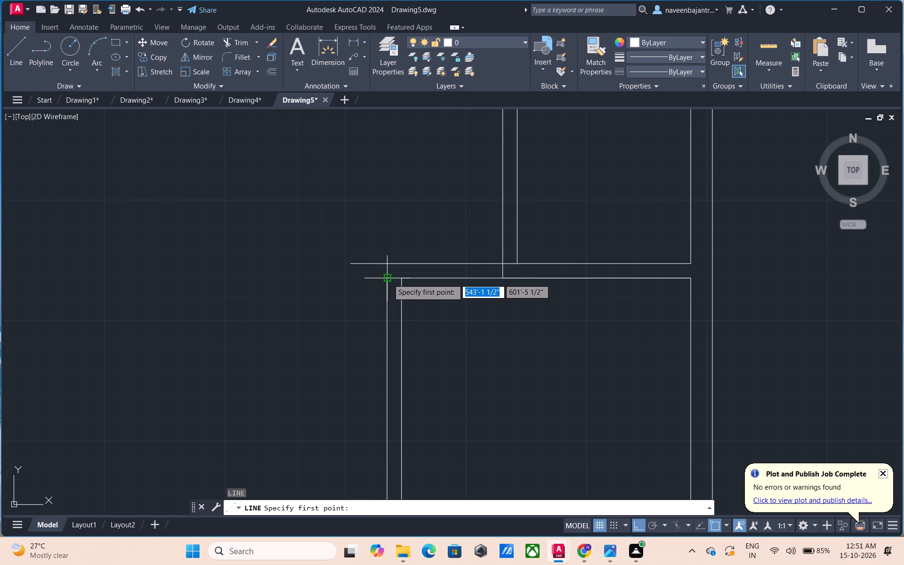
left_click(388, 279)
left_click(391, 238)
key("Escape")
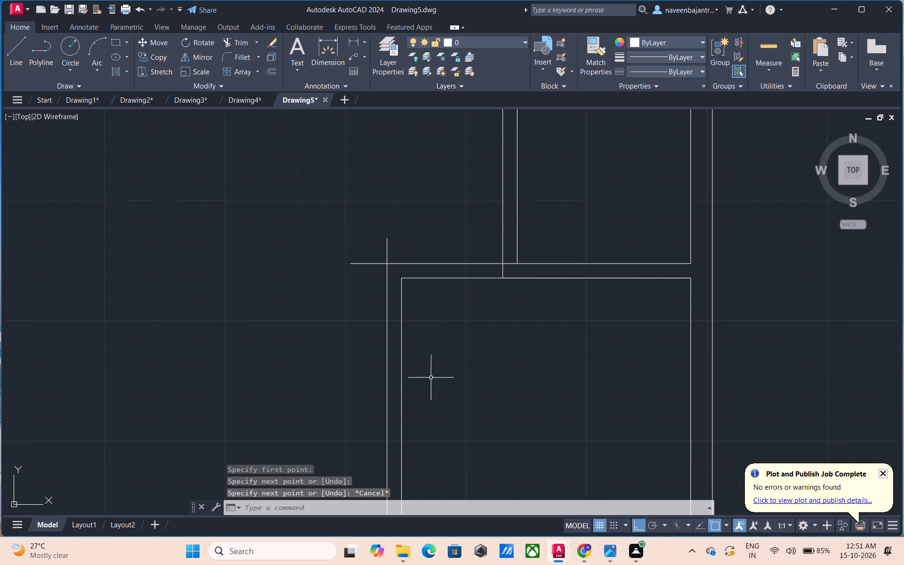
Draw short lines extending the 10' room's outer left line downward and outer bottom line leftward so they cross at the lower-left corner.
scroll(431, 378, "down", 2)
middle_click_drag(463, 406, 456, 322)
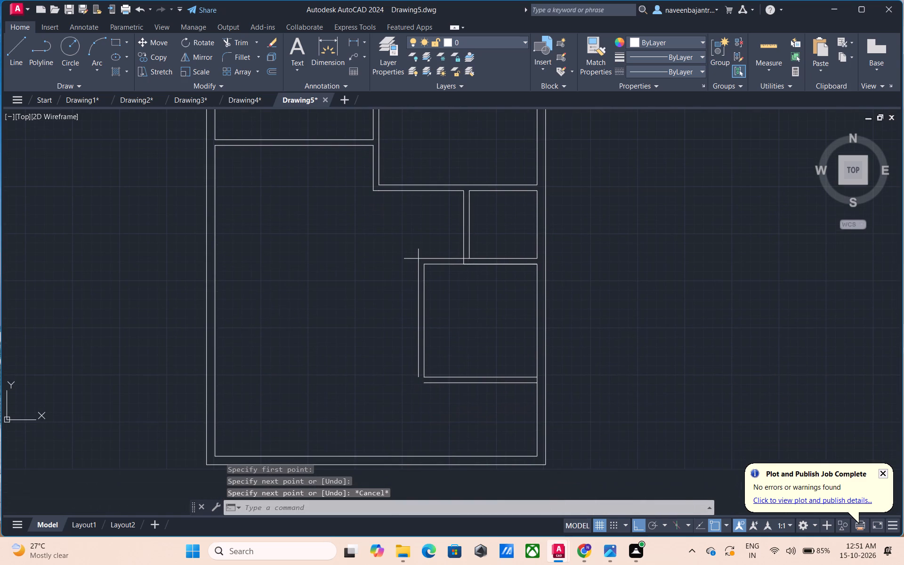
key("Escape")
key("l")
key("space")
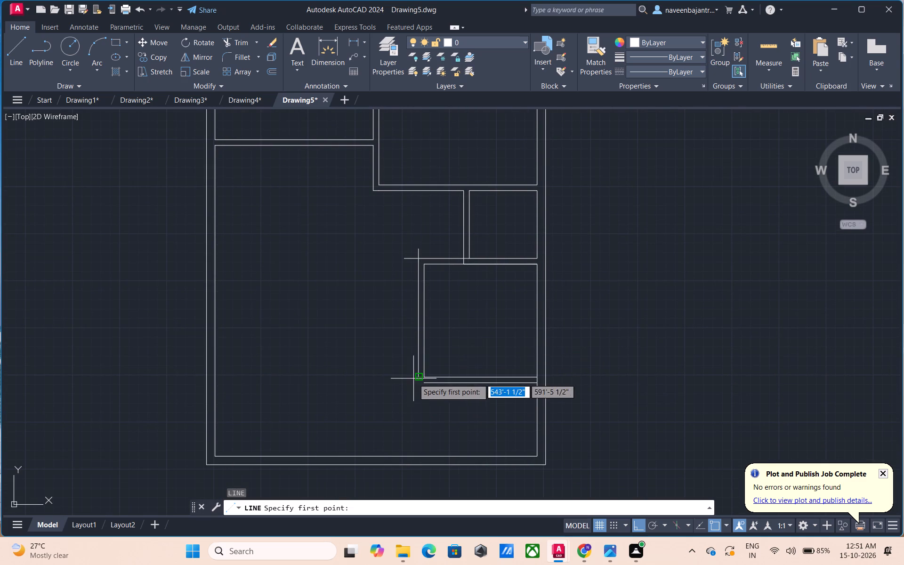
left_click(419, 380)
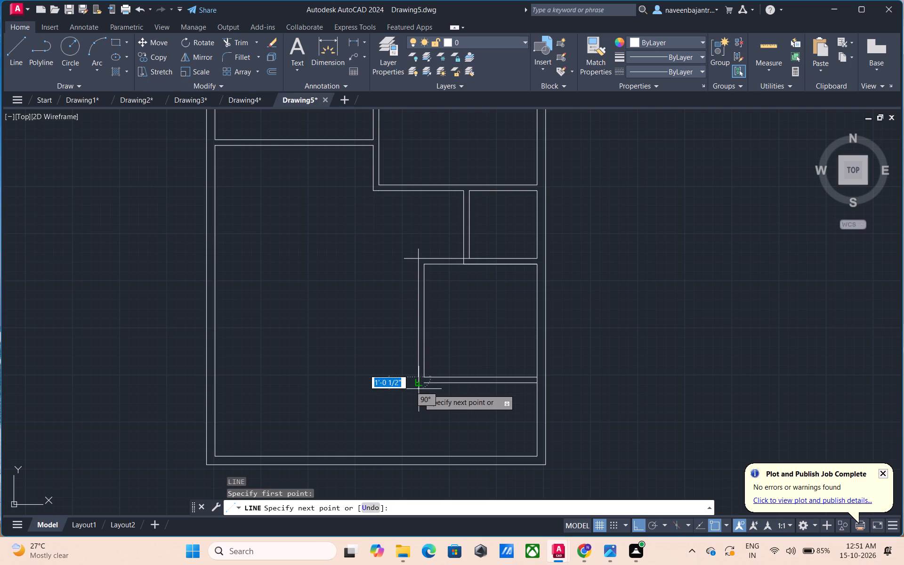
left_click(419, 398)
key("Escape")
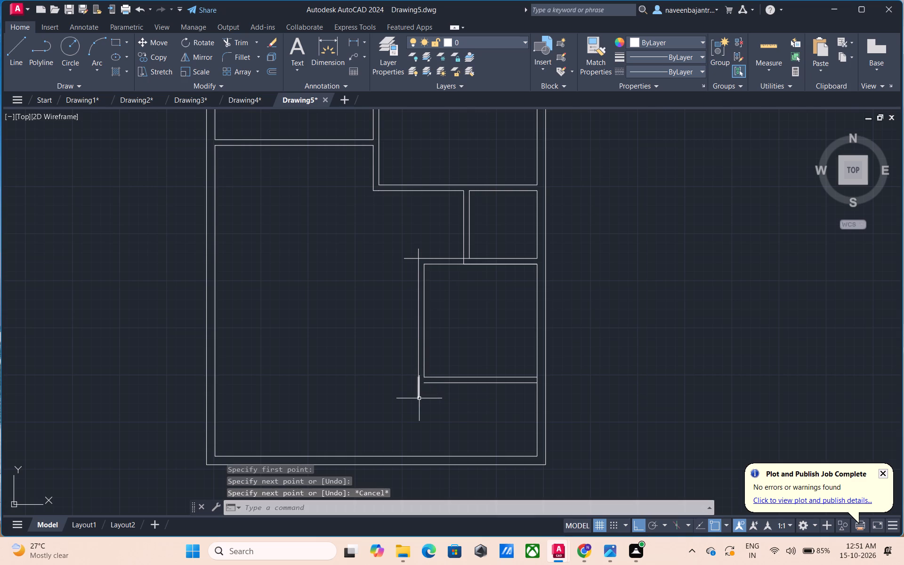
type("l")
key("space")
left_click(427, 385)
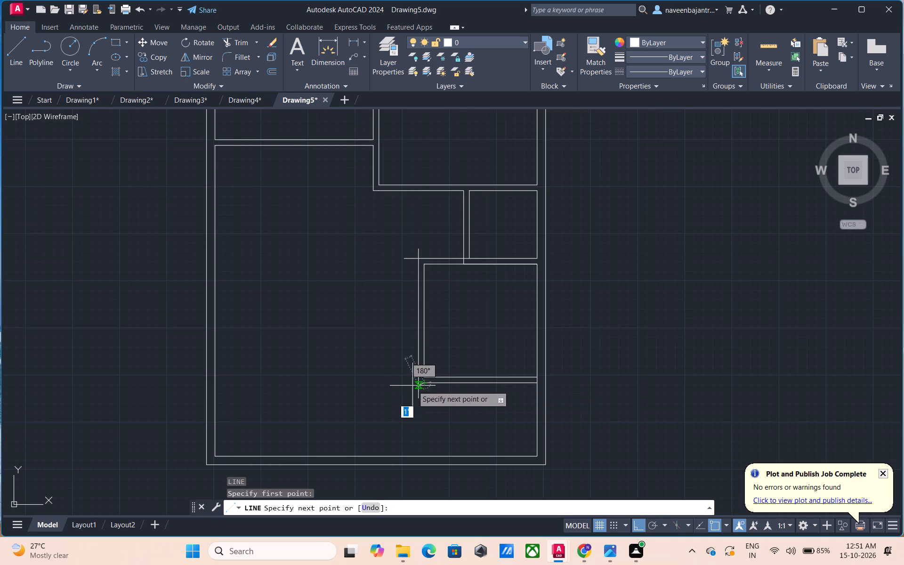
left_click(404, 386)
key("Escape")
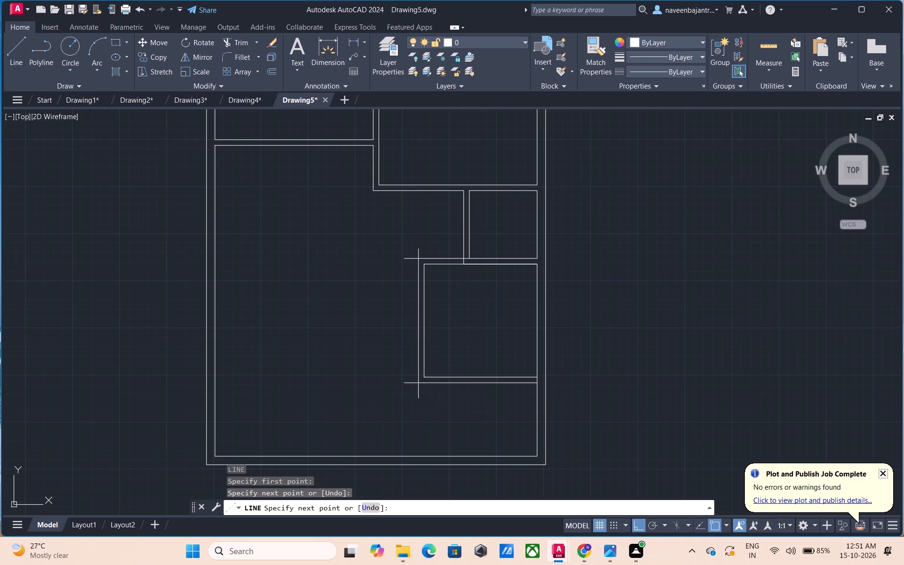
Trim the four line overhangs at the 10' room's lower-left and upper-left outer corners to form clean corners.
type("tr")
key("space")
left_click(406, 384)
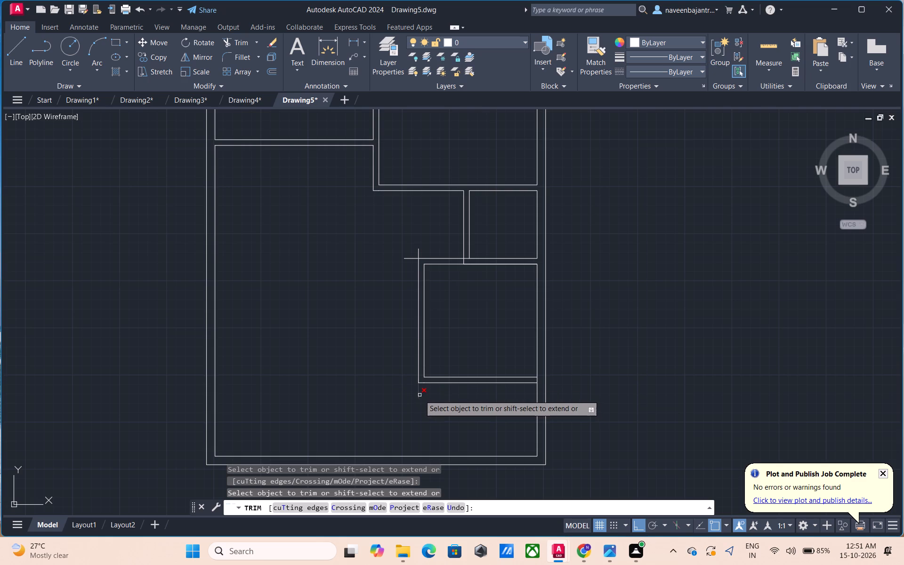
left_click(420, 395)
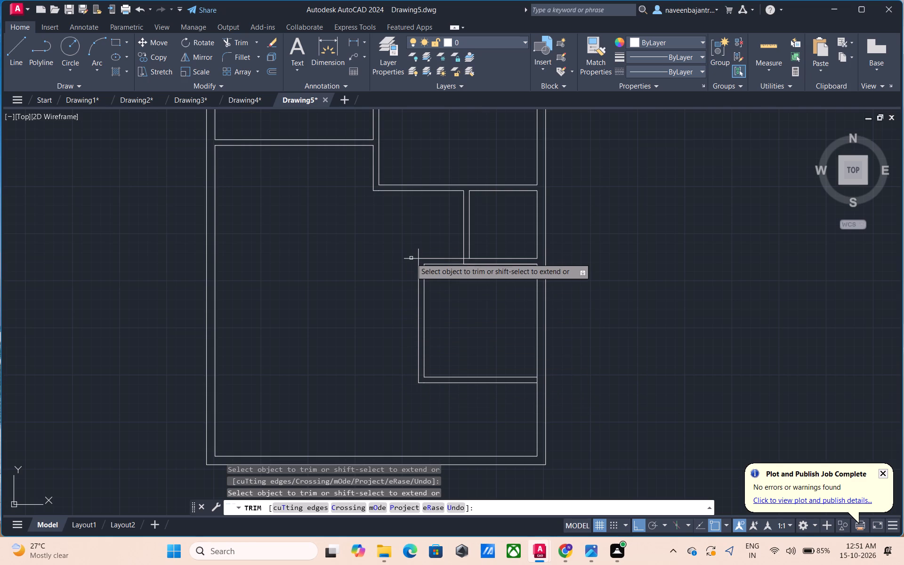
left_click(411, 258)
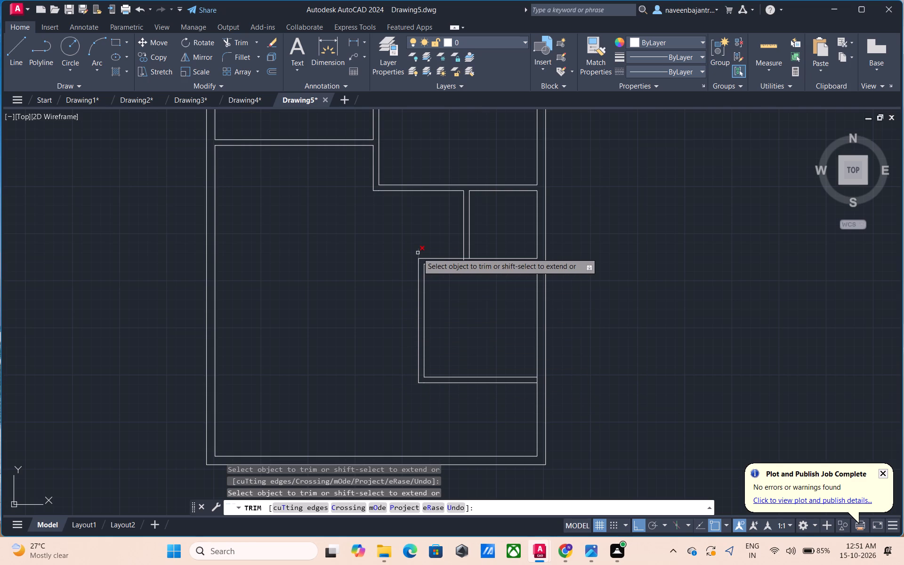
left_click(418, 253)
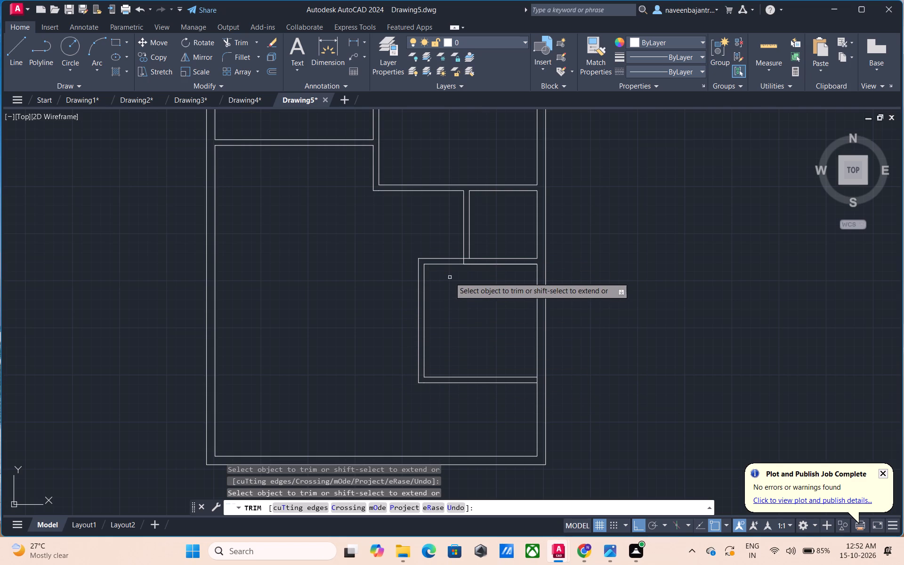
Trim the leftover line pieces where the small room's partition meets the 10' room and where the lower partition meets the right wall.
scroll(462, 260, "up", 5)
left_click(471, 260)
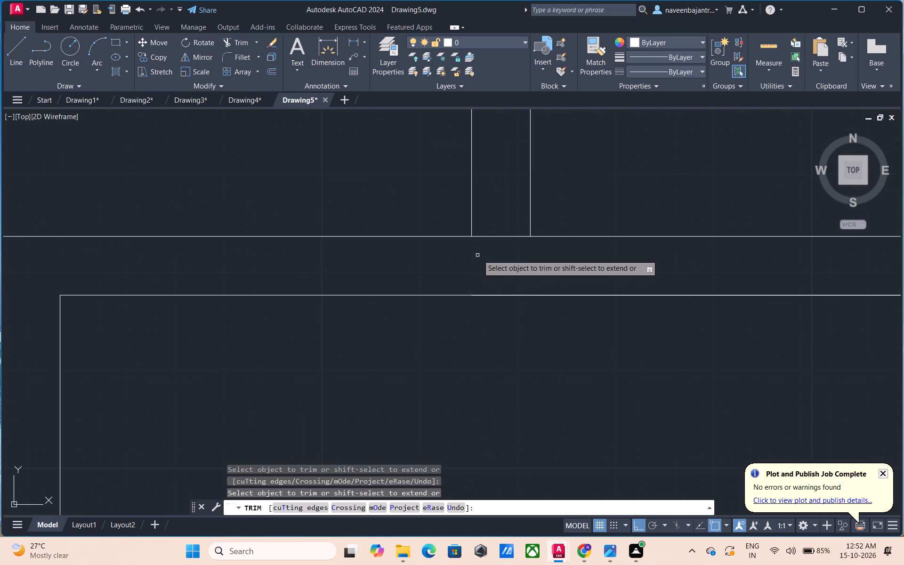
left_click(491, 237)
scroll(491, 237, "down", 5)
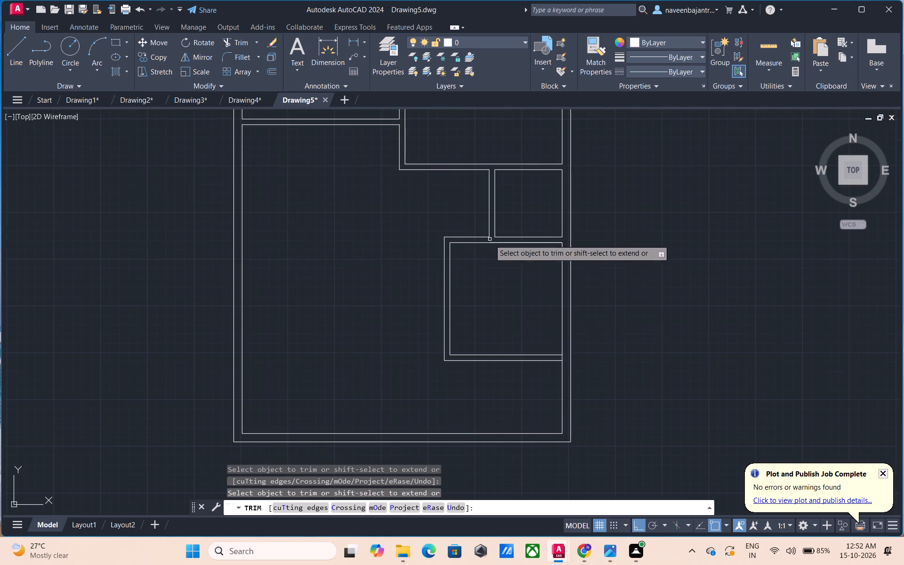
scroll(565, 357, "up", 3)
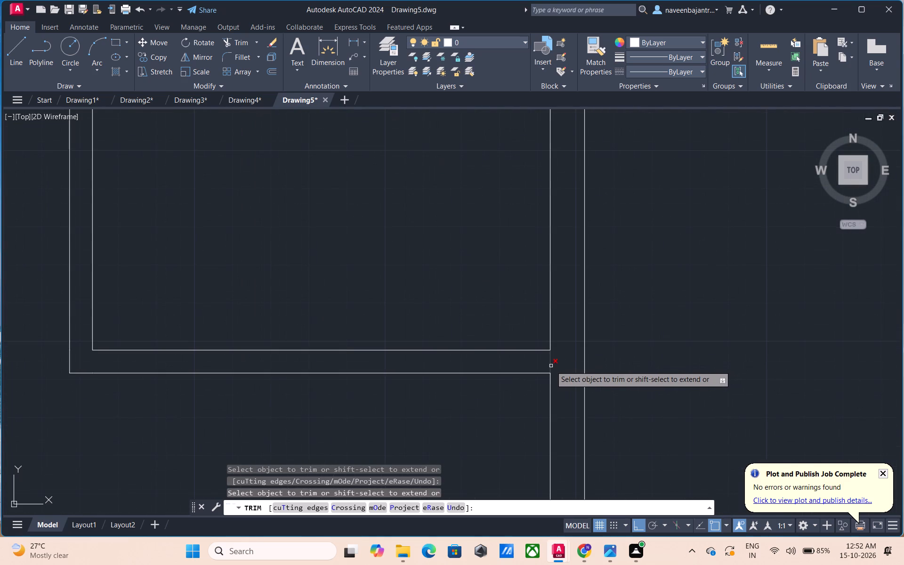
left_click(551, 366)
scroll(622, 380, "down", 4)
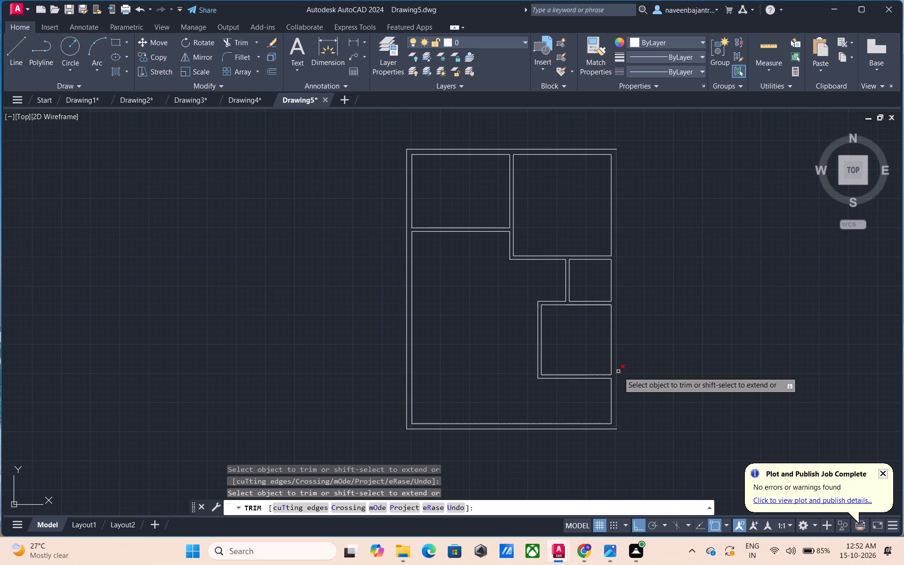
key("Escape")
key("Escape")
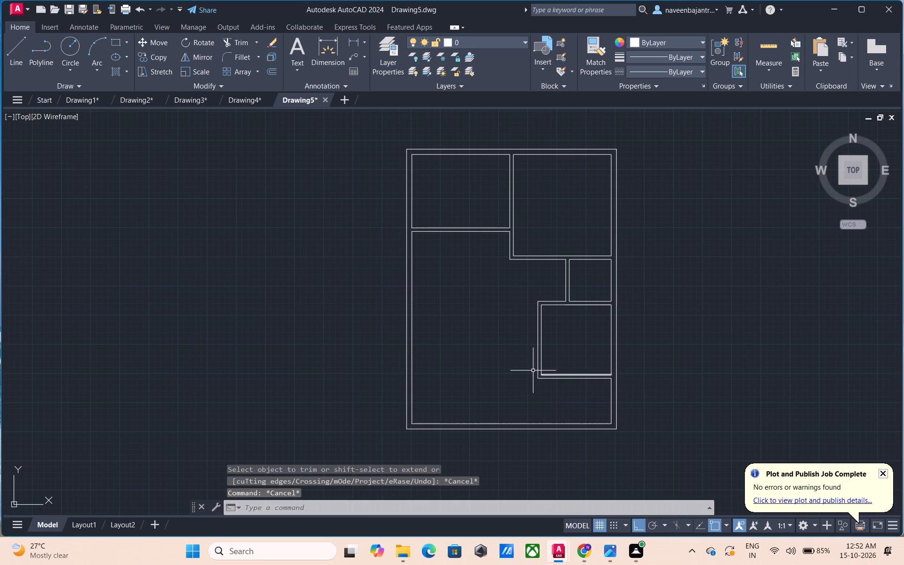
Draw two horizontal lines from the 10' room's inner and outer upper-left corners leftward past the left outer wall.
scroll(480, 291, "up", 2)
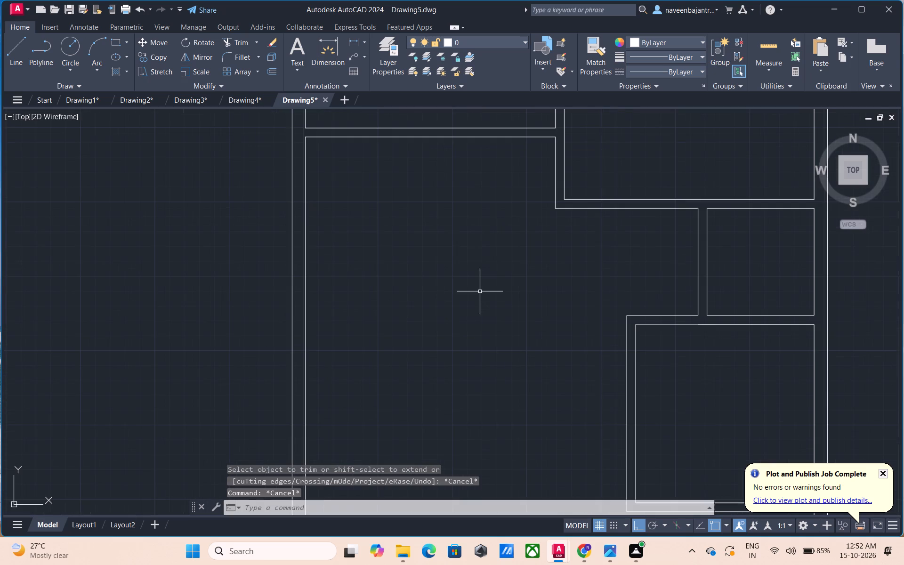
type("l")
key("space")
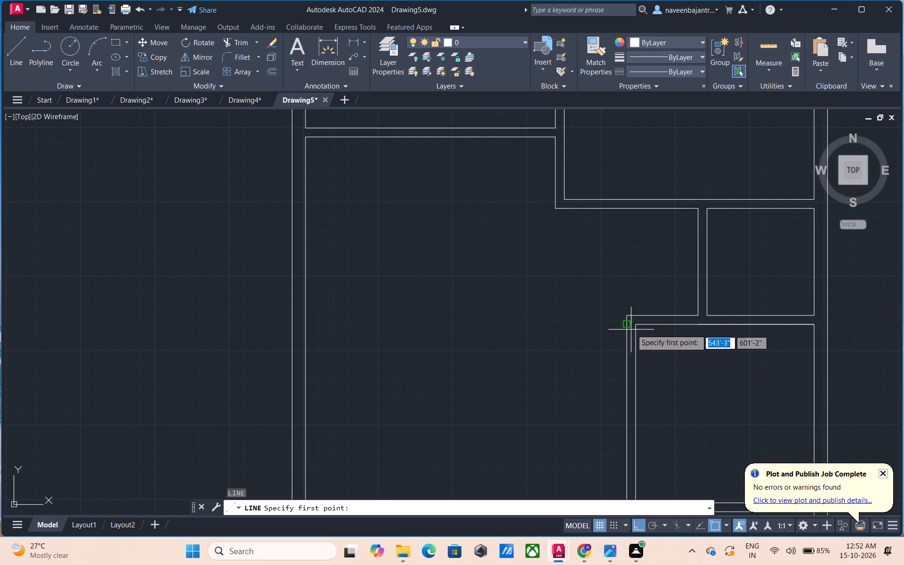
left_click(635, 326)
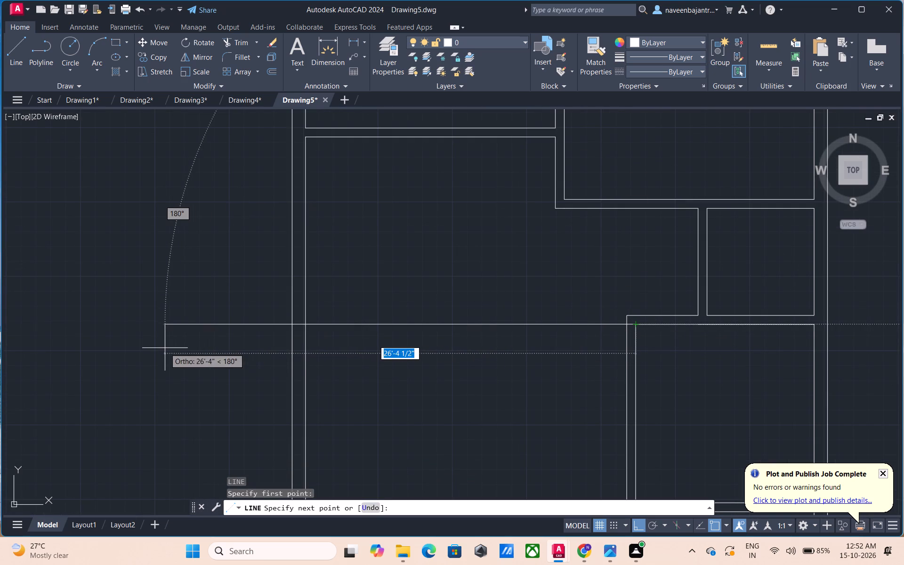
left_click(165, 348)
key("Escape")
key("l")
key("space")
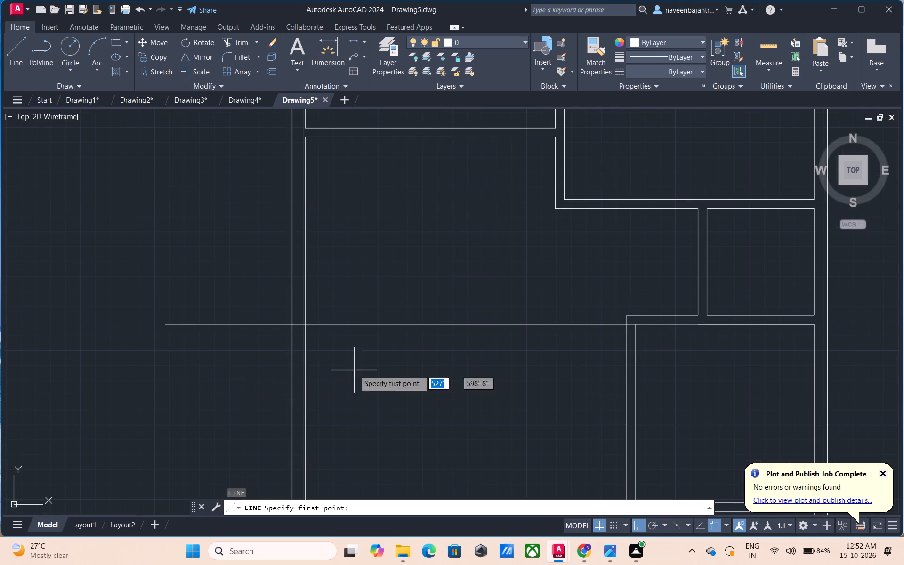
left_click(626, 317)
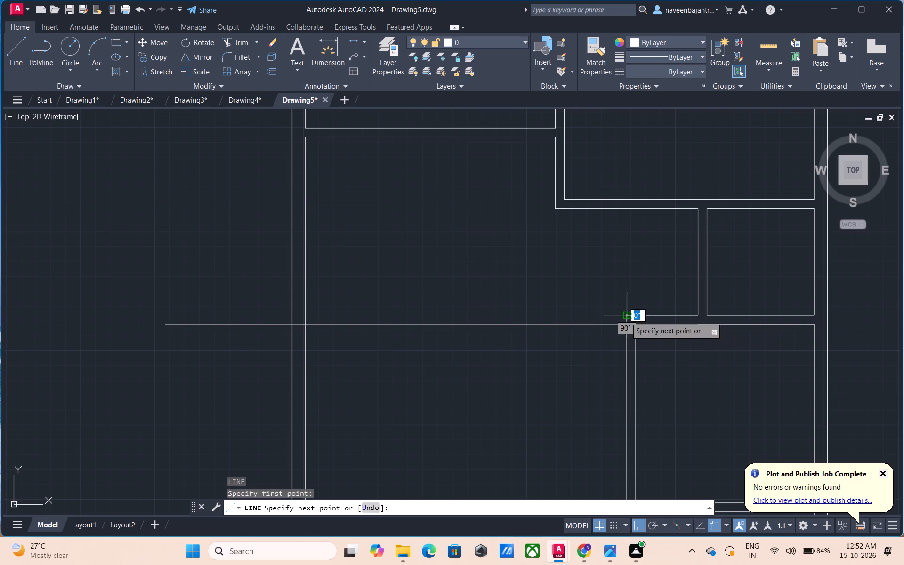
left_click(230, 317)
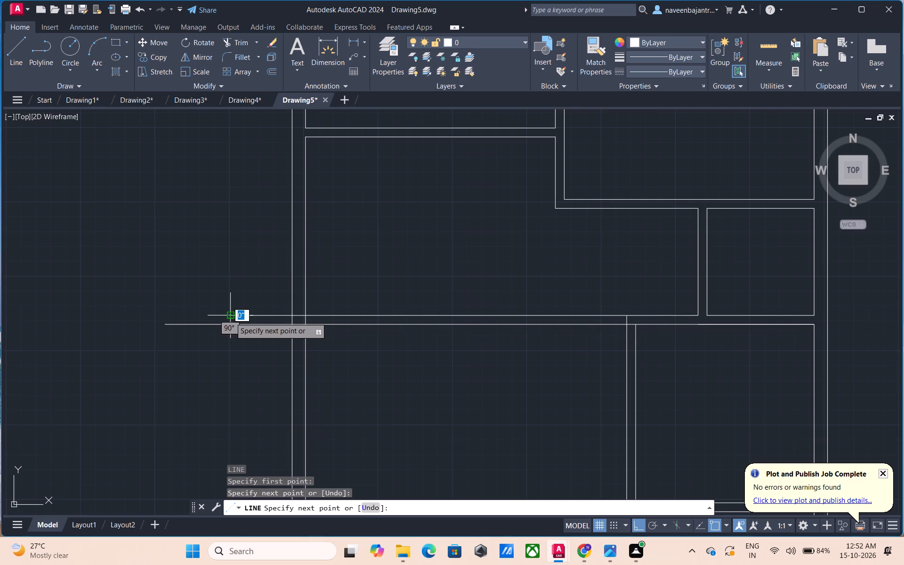
key("Escape")
Trim the new partition lines back to the left inner wall face and open the wall junctions at both ends.
type("tr")
key("space")
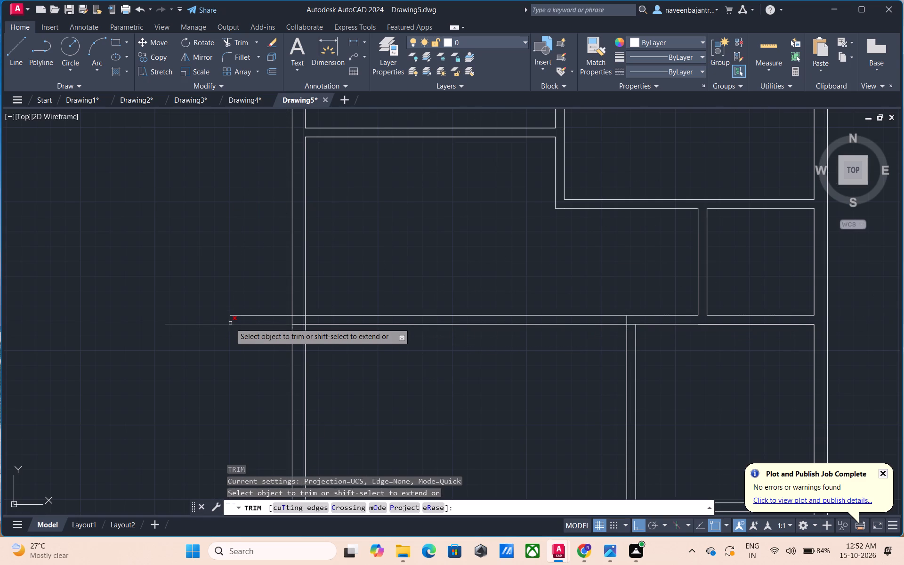
left_click(230, 323)
left_click(243, 316)
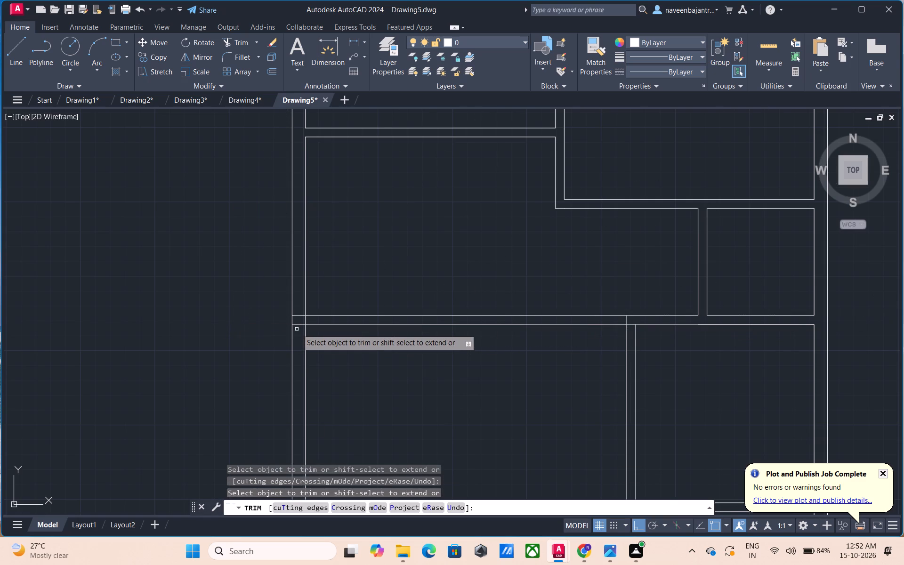
left_click(297, 325)
left_click(299, 315)
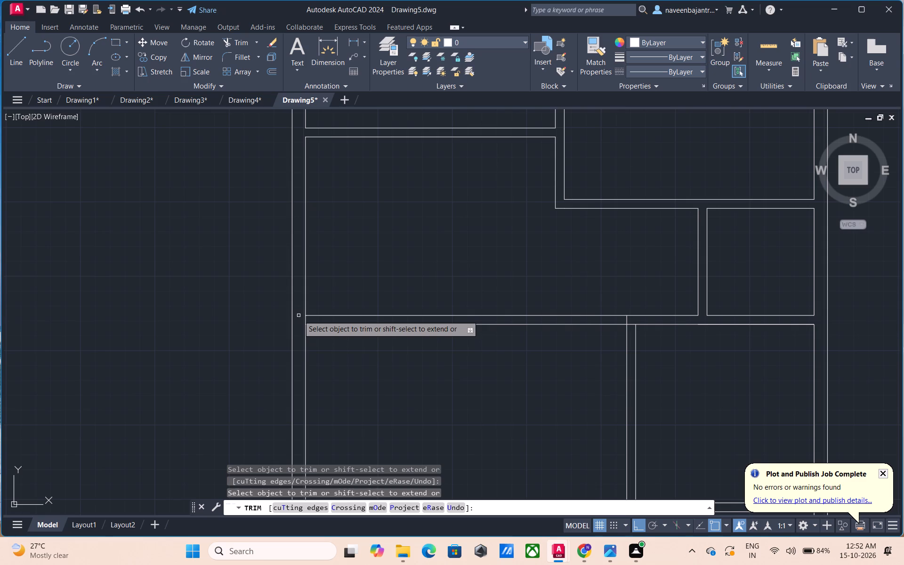
left_click(304, 319)
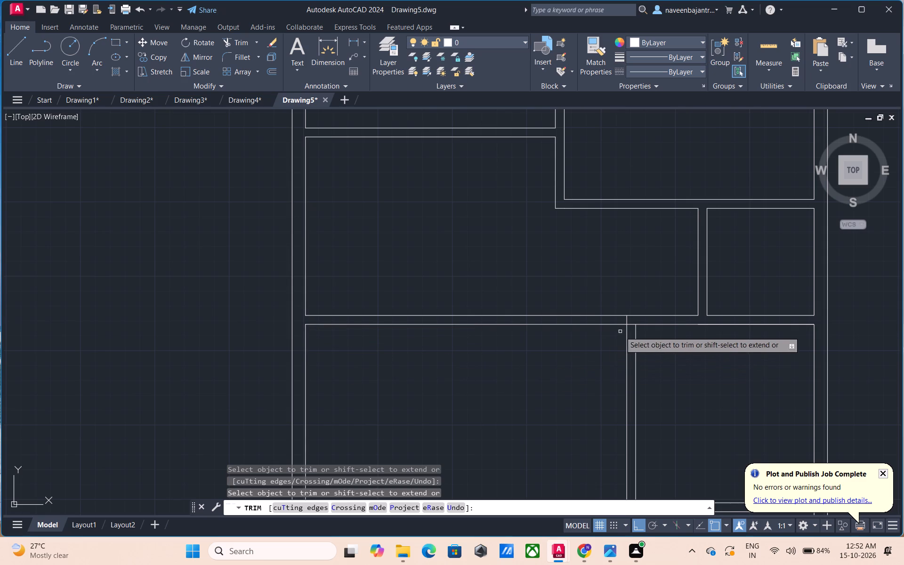
left_click(626, 320)
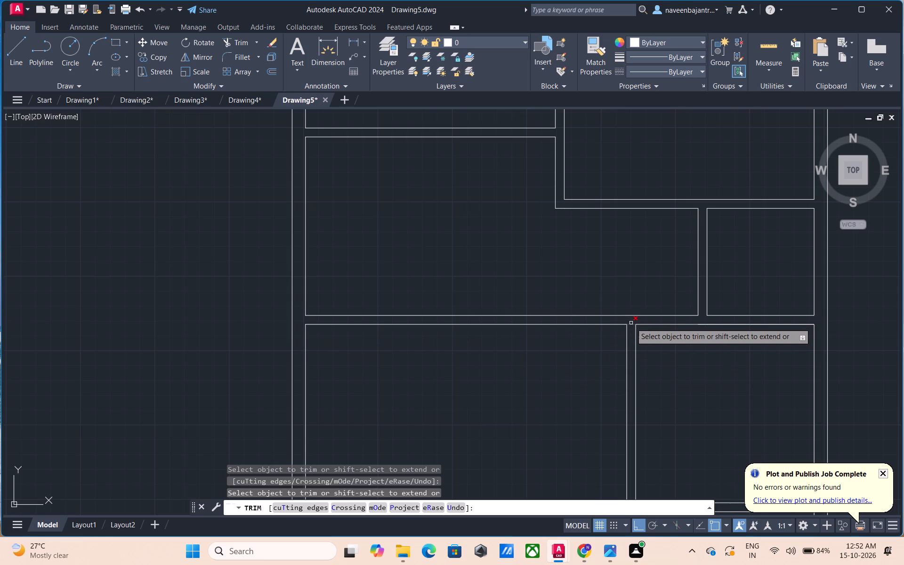
left_click(631, 324)
key("Escape")
Check the length of the lower-left room's left inner wall with the Dimension tool, without placing a dimension.
scroll(659, 385, "down", 1)
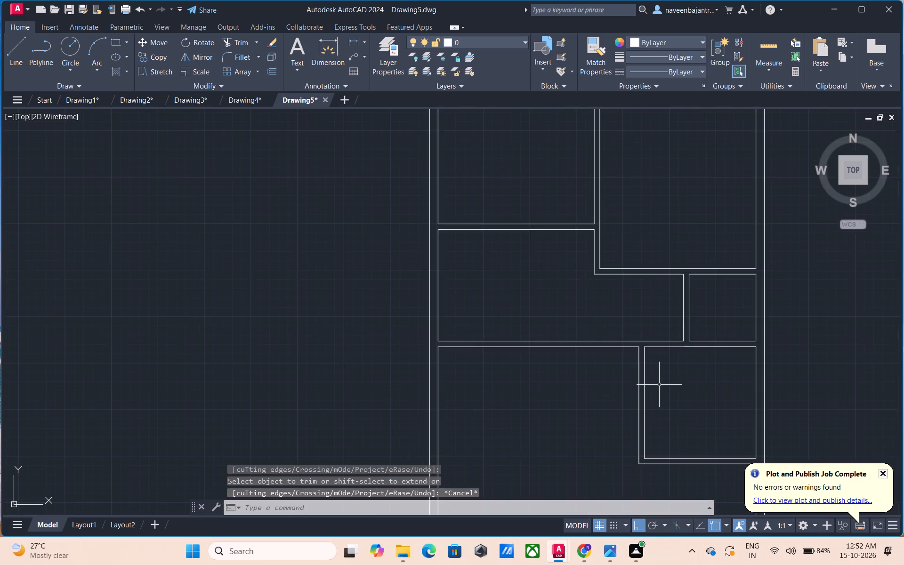
scroll(659, 385, "down", 1)
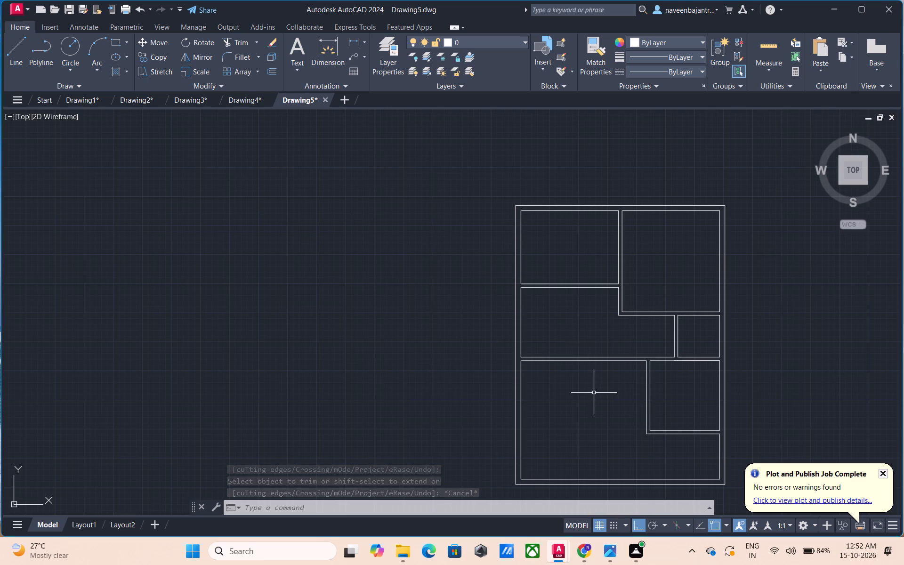
left_click(340, 53)
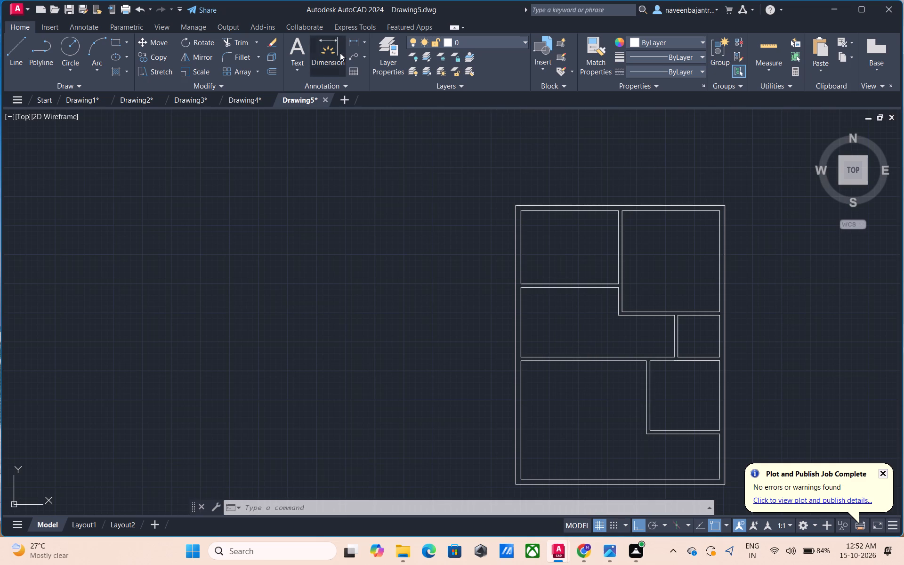
middle_click_drag(588, 392, 581, 350)
scroll(566, 350, "up", 2)
scroll(557, 354, "down", 2)
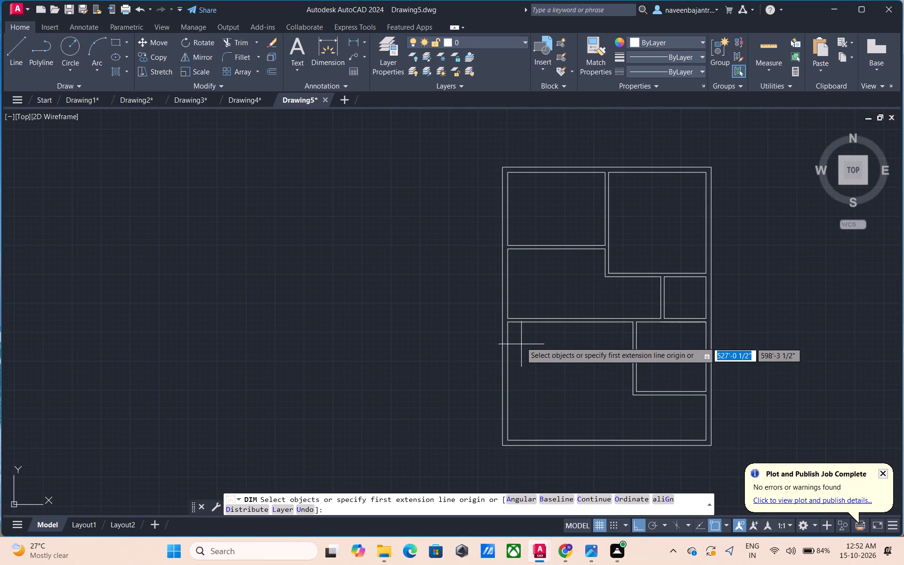
scroll(507, 323, "up", 3)
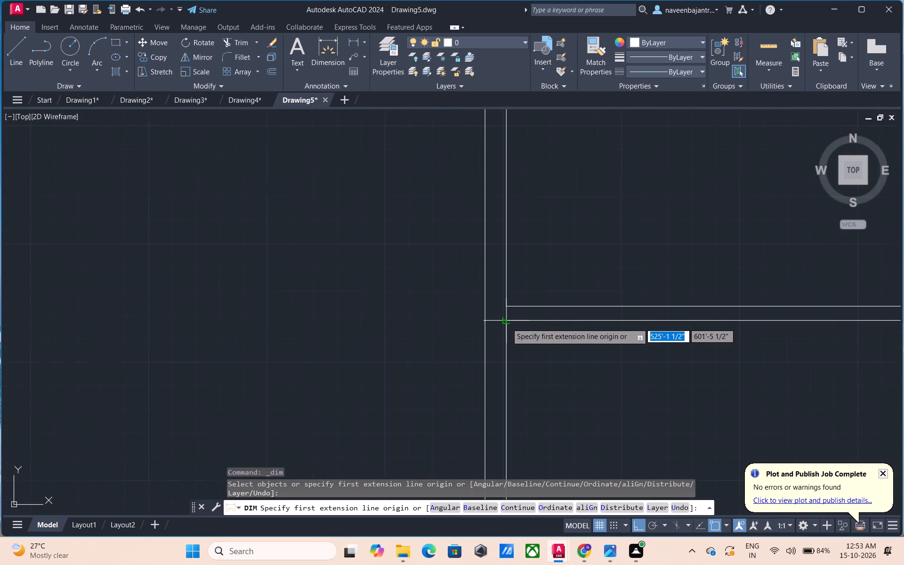
scroll(507, 323, "up", 4)
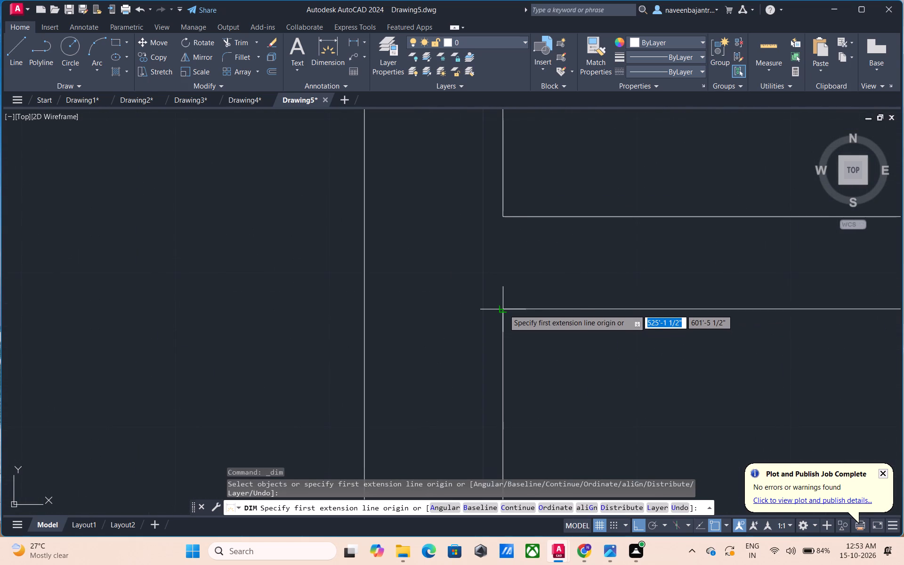
left_click(504, 309)
scroll(503, 316, "down", 4)
middle_click_drag(525, 397, 497, 174)
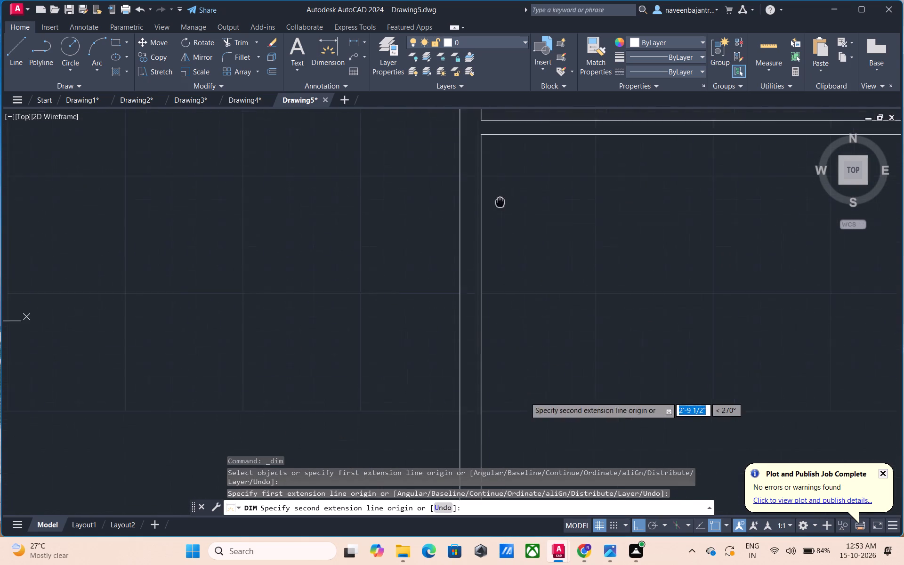
middle_click_drag(497, 174, 494, 146)
scroll(494, 194, "down", 4)
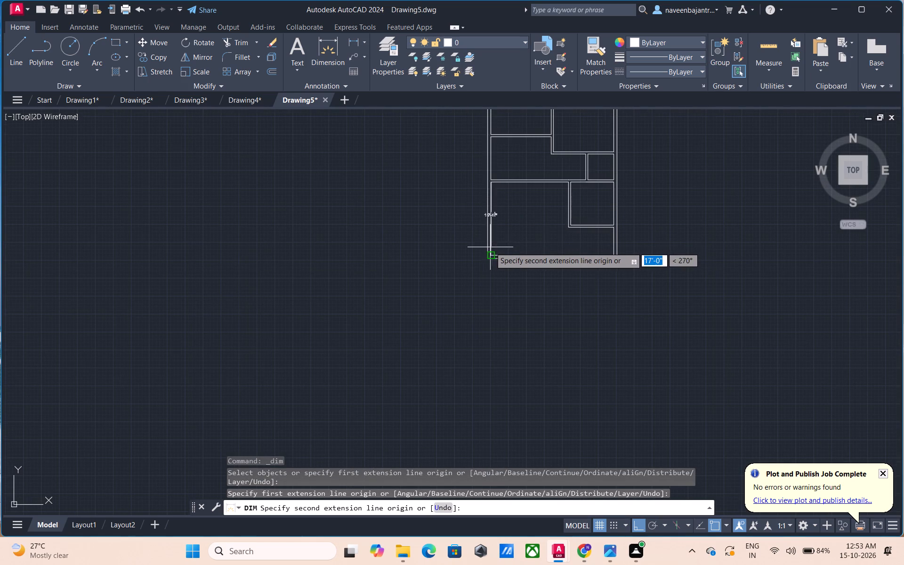
scroll(490, 247, "up", 5)
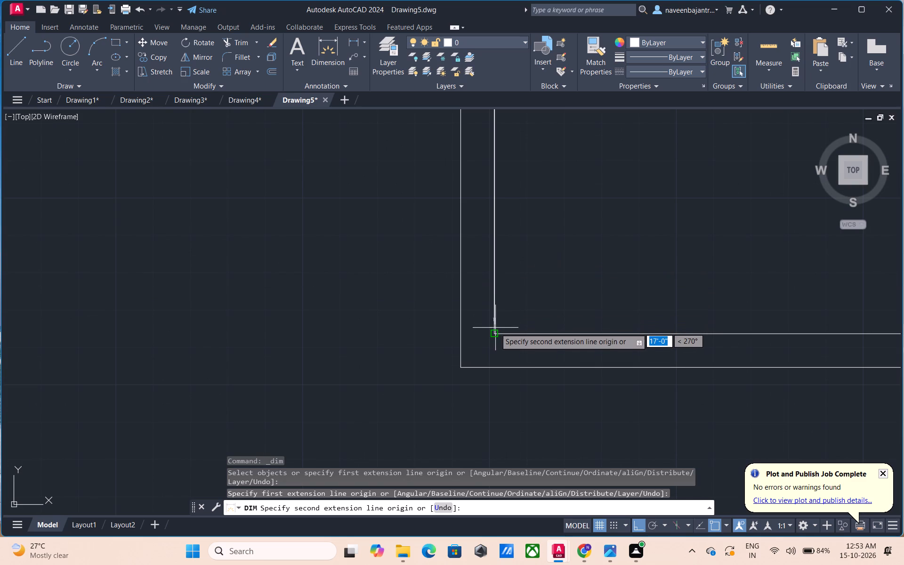
left_click(495, 332)
scroll(495, 332, "down", 3)
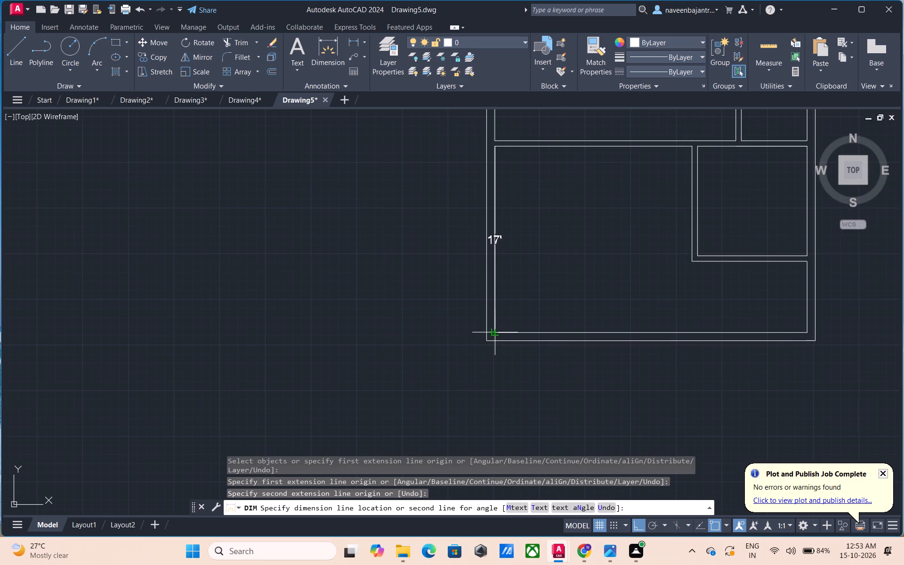
key("Escape")
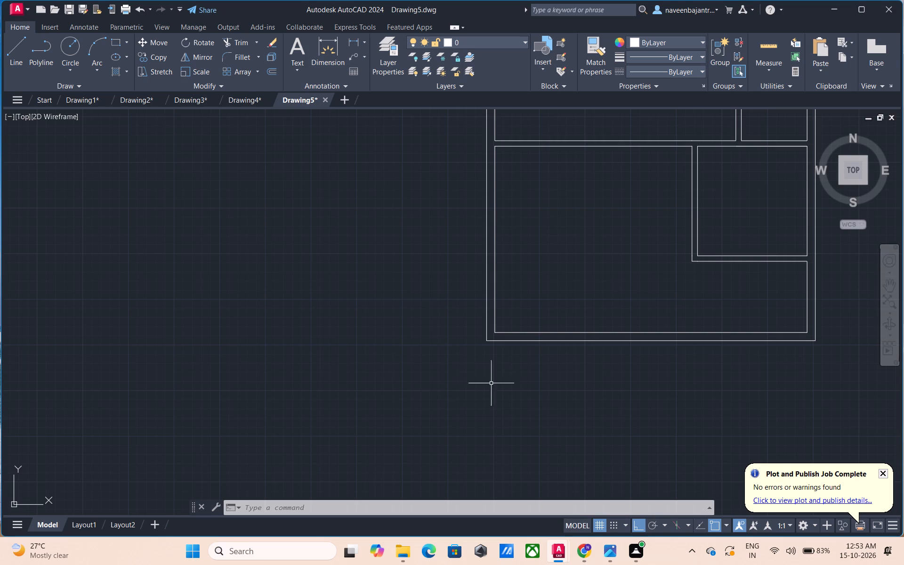
Check the width of the lower-left room along its top edge with the Dimension tool, without placing a dimension.
middle_click_drag(570, 251, 403, 315)
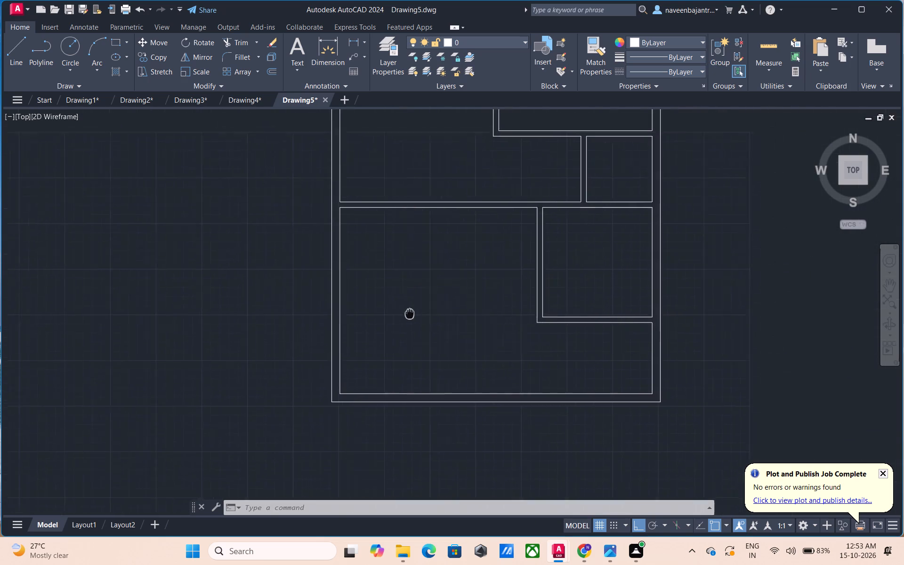
middle_click_drag(403, 315, 365, 318)
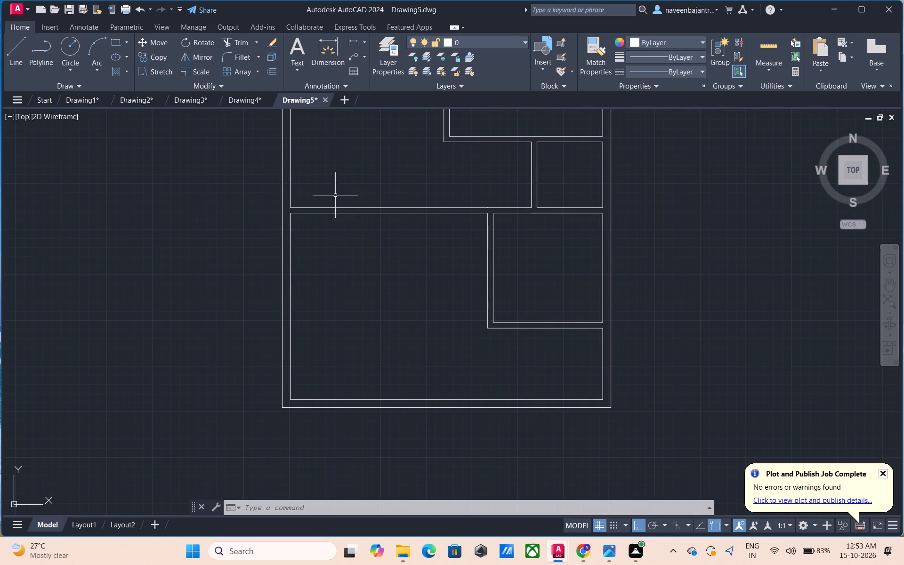
left_click(329, 50)
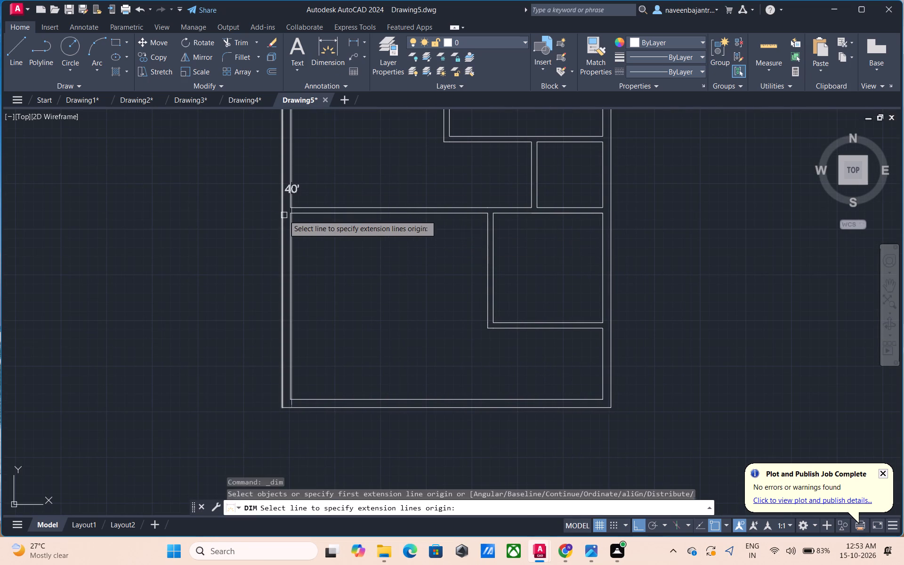
left_click(291, 216)
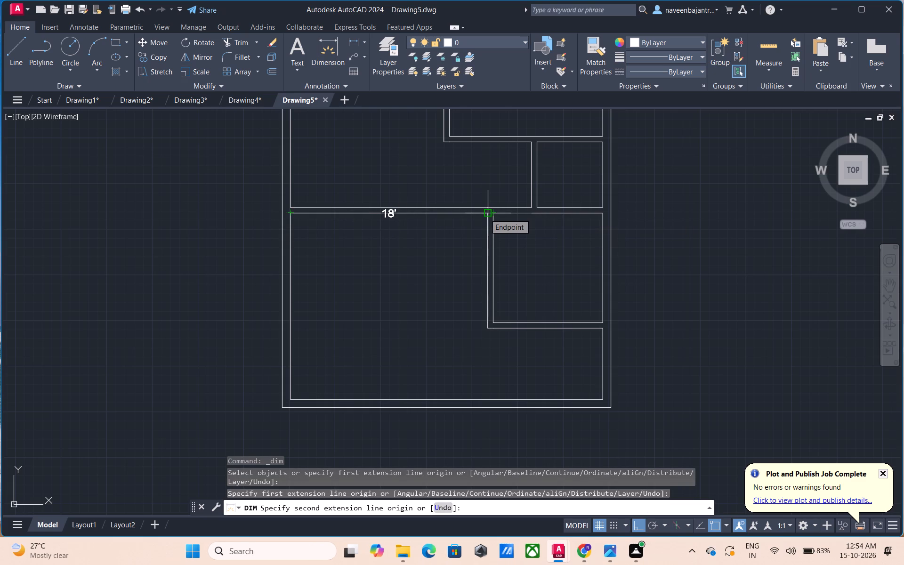
key("Escape")
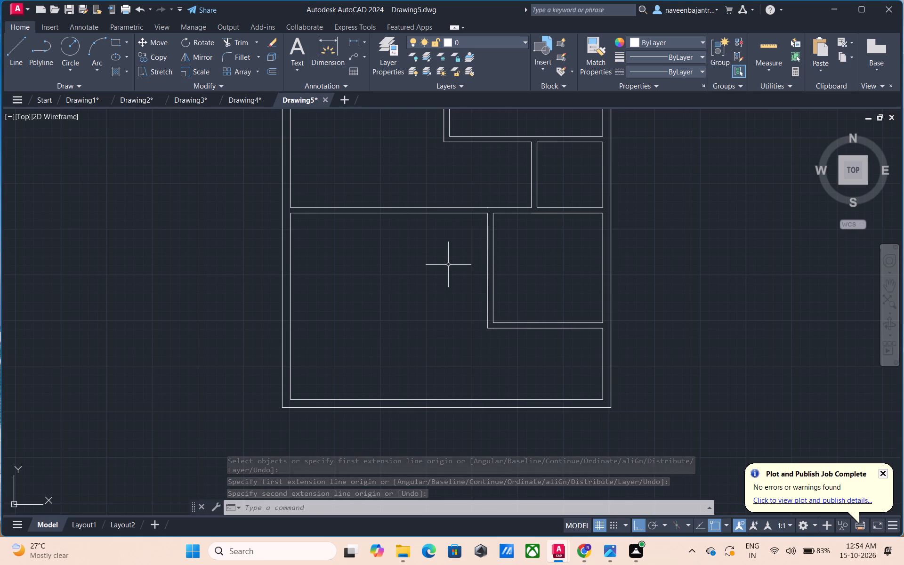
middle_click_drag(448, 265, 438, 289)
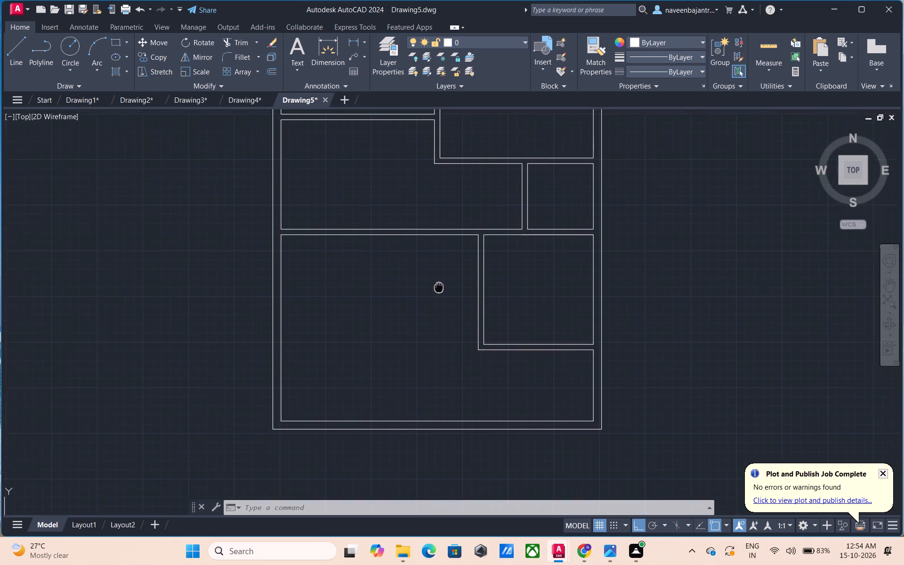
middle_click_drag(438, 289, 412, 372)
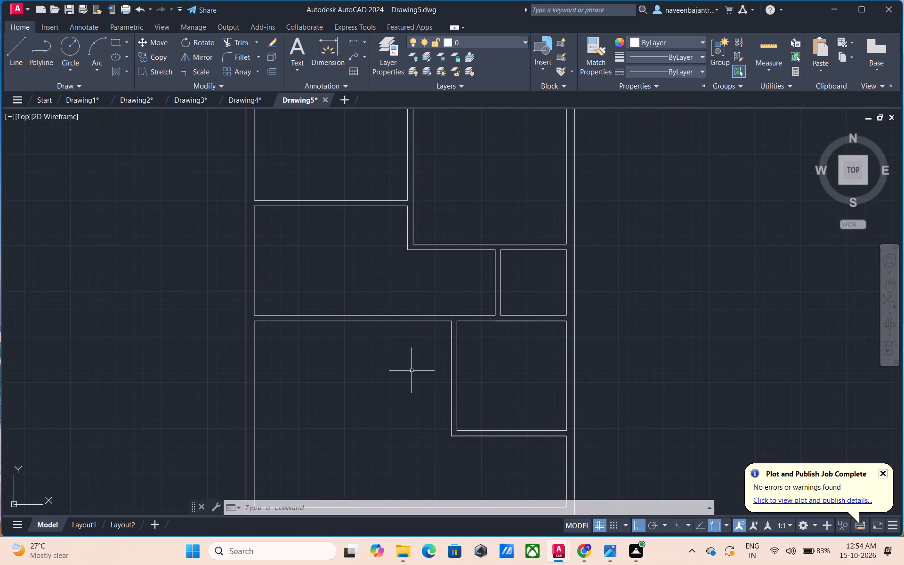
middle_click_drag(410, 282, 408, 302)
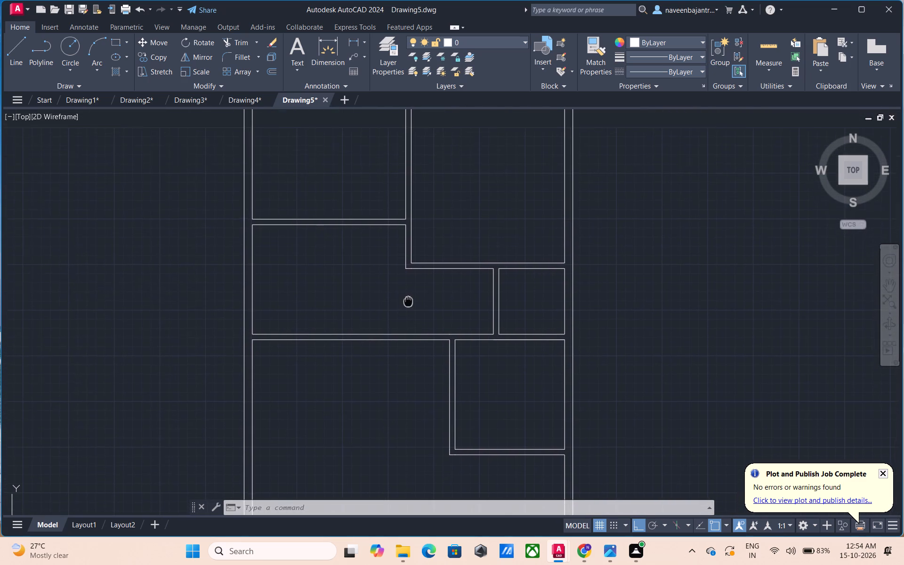
Draw a short vertical jamb line across the partition below the upper-right room, near its lower-left corner, and trim the overhanging ends.
middle_click_drag(408, 302, 401, 320)
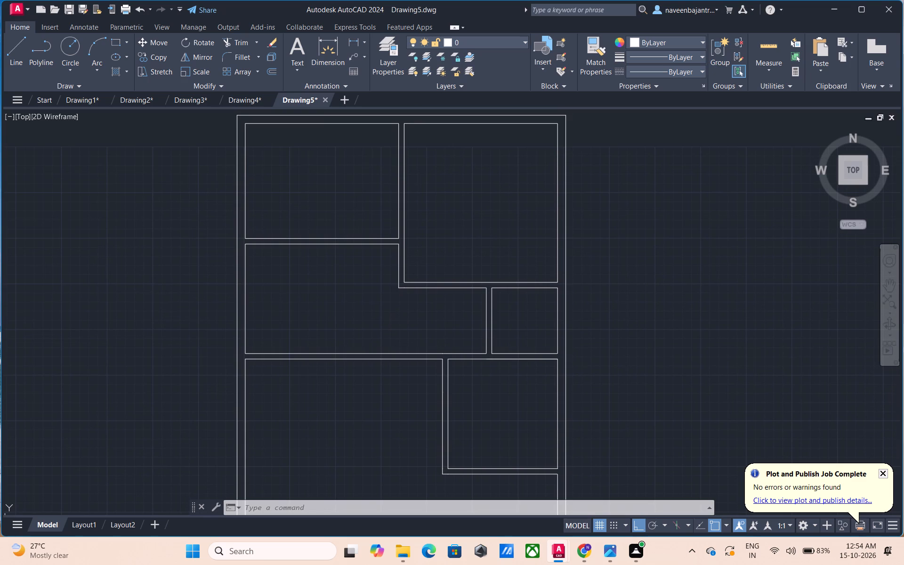
scroll(401, 317, "up", 2)
middle_click_drag(403, 303, 395, 315)
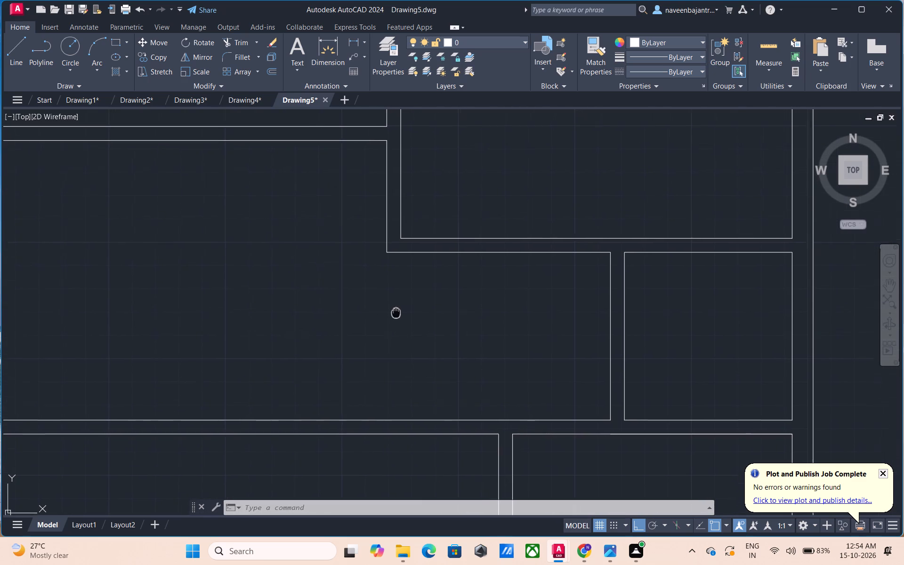
middle_click_drag(395, 315, 385, 330)
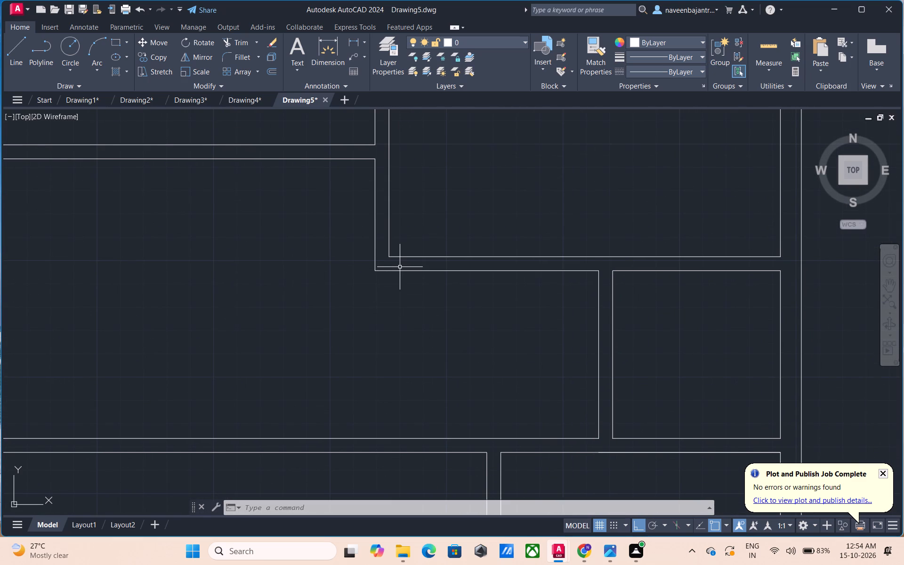
type("l")
key("space")
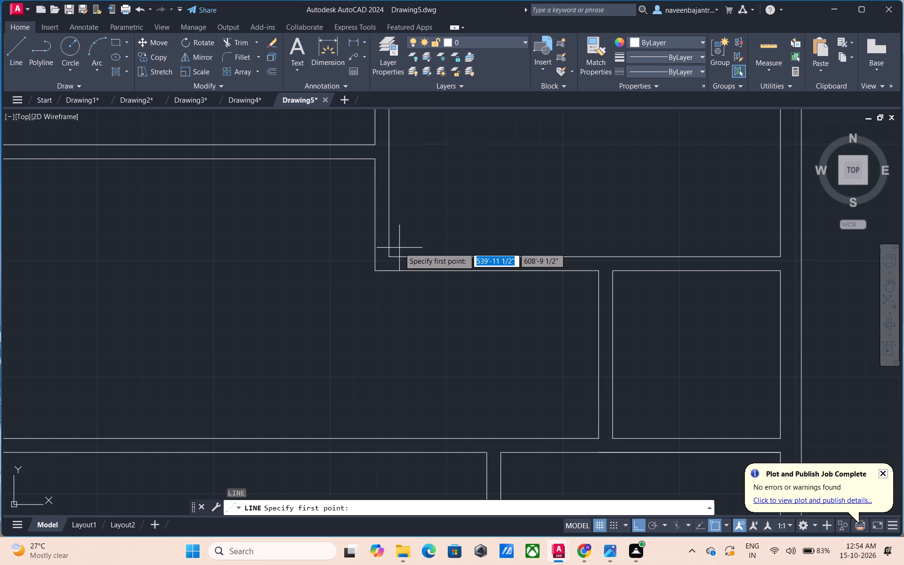
left_click(399, 248)
left_click(401, 290)
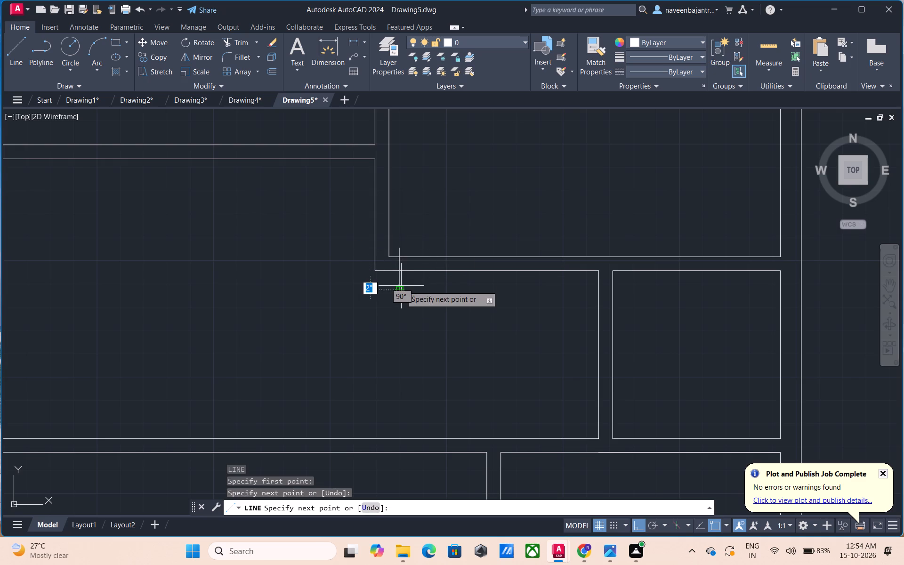
key("Escape")
type("tr")
key("space")
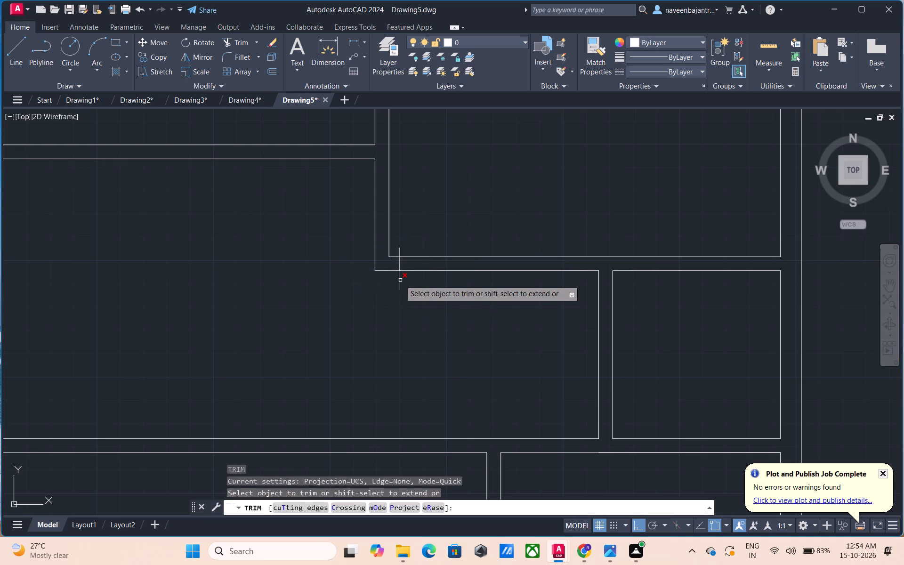
left_click(400, 280)
left_click(401, 254)
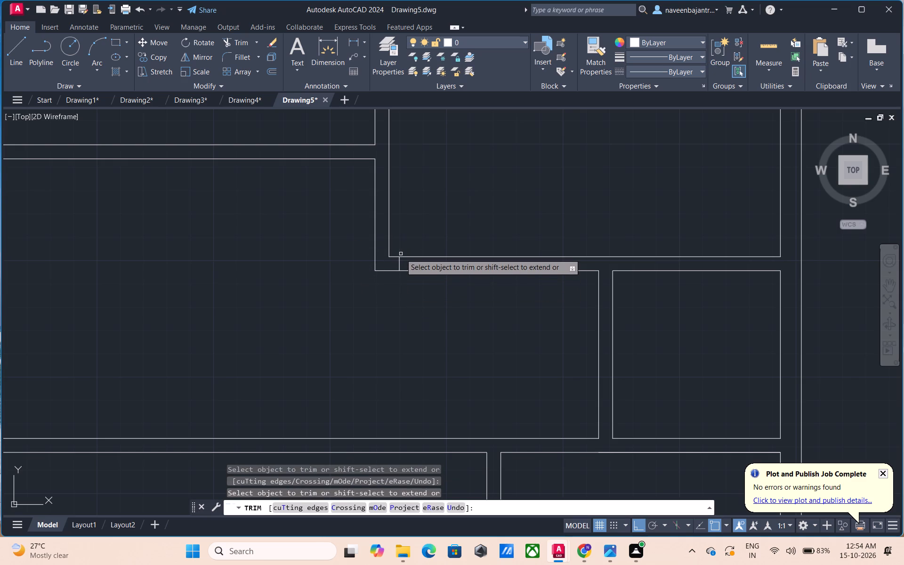
key("Escape")
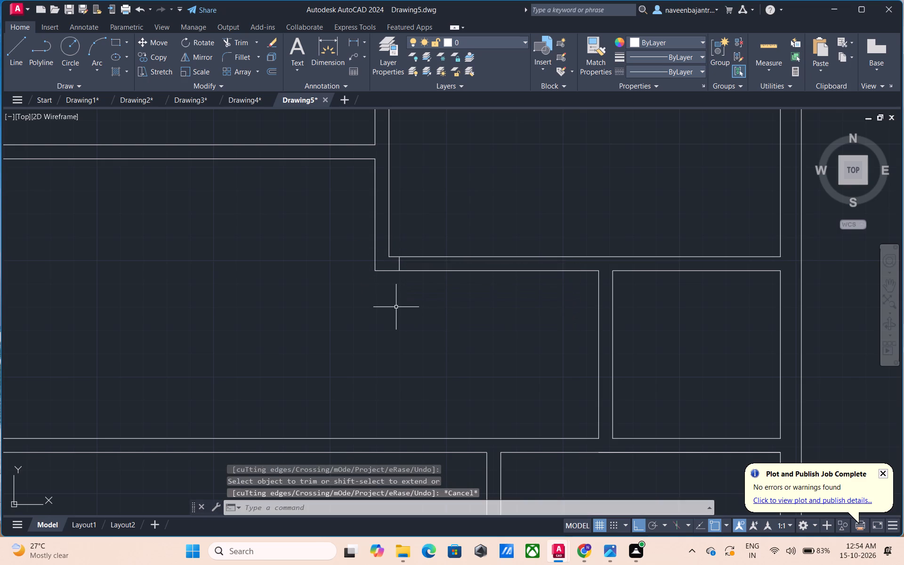
Draw a 3' door leaf line upward from the jamb and offset it 1" to the right for the leaf thickness.
type("l")
key("space")
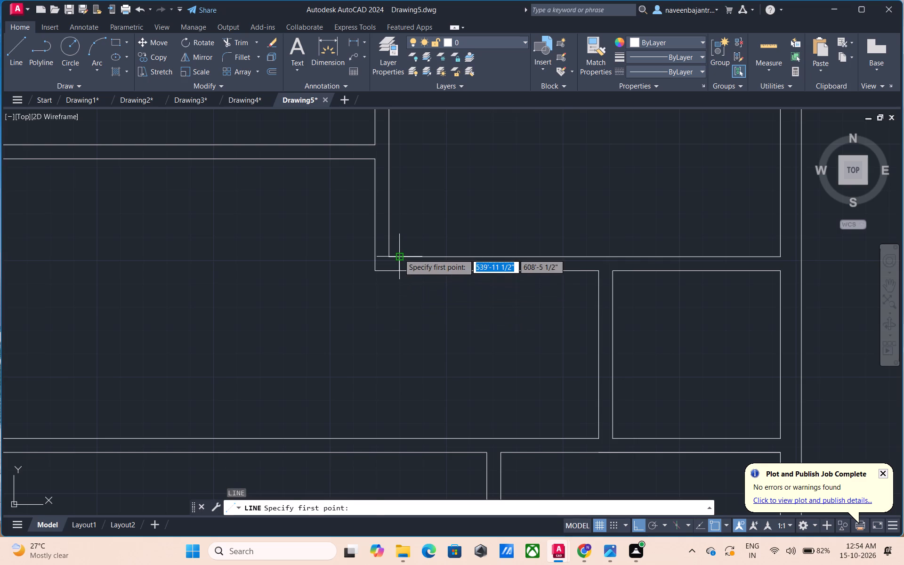
left_click(399, 254)
type("3'")
key("Return")
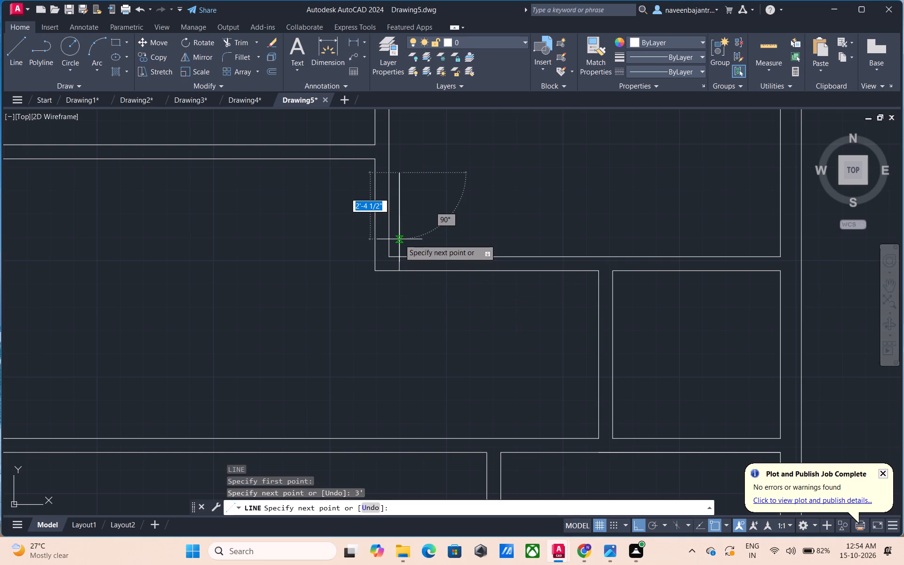
key("Escape")
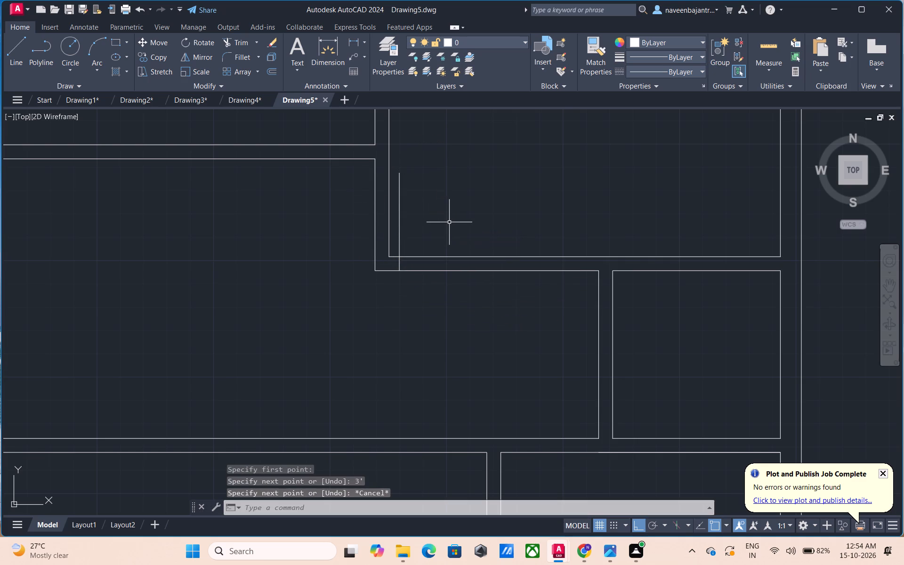
type("o")
key("space")
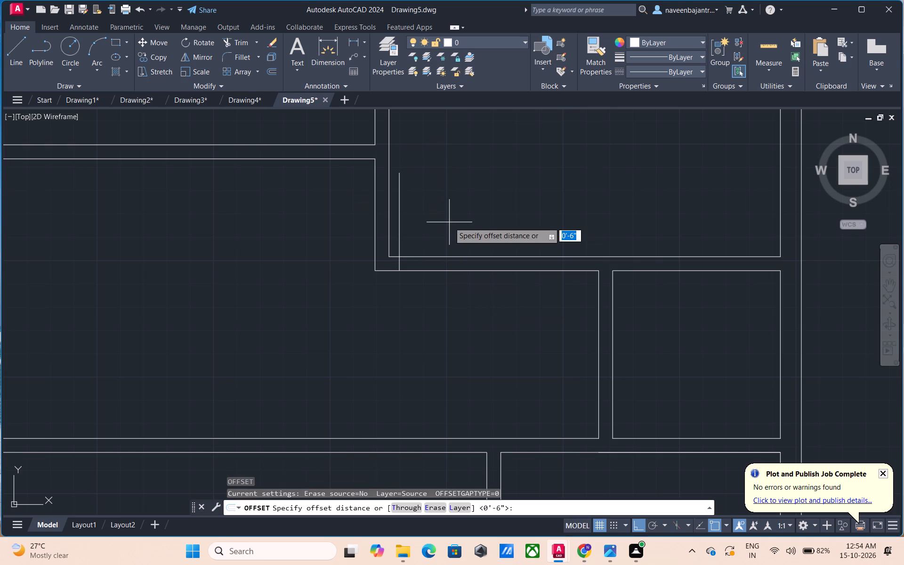
key("1")
key("shift+quotedbl")
key("Return")
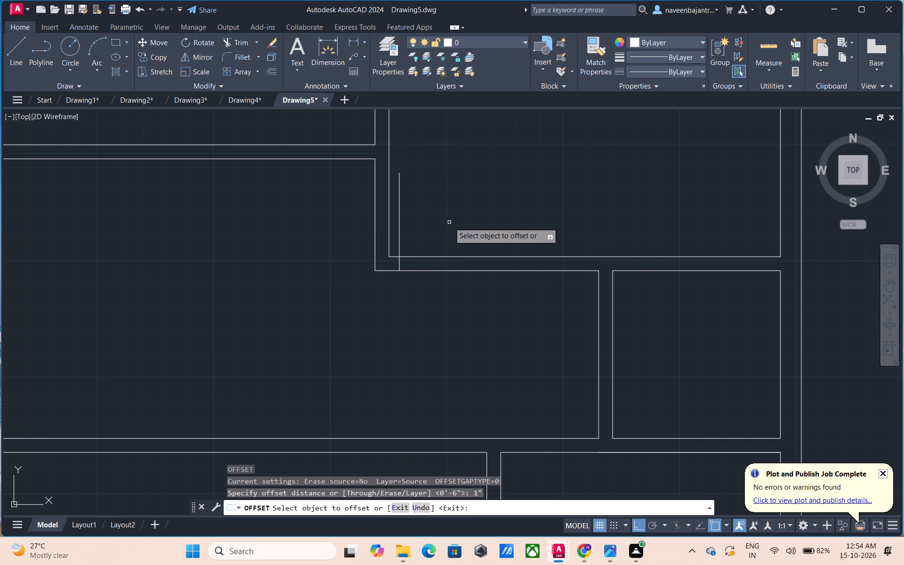
left_click(399, 217)
left_click(420, 218)
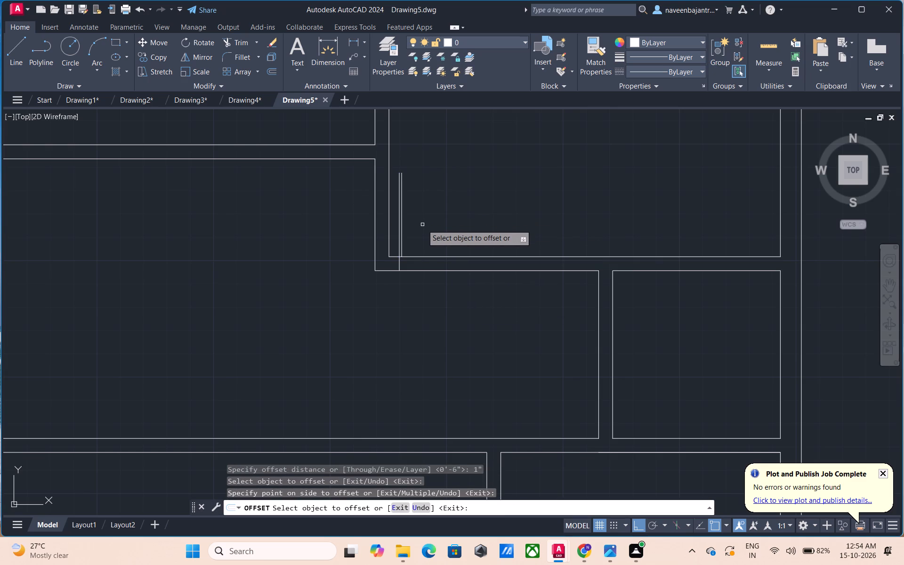
key("Escape")
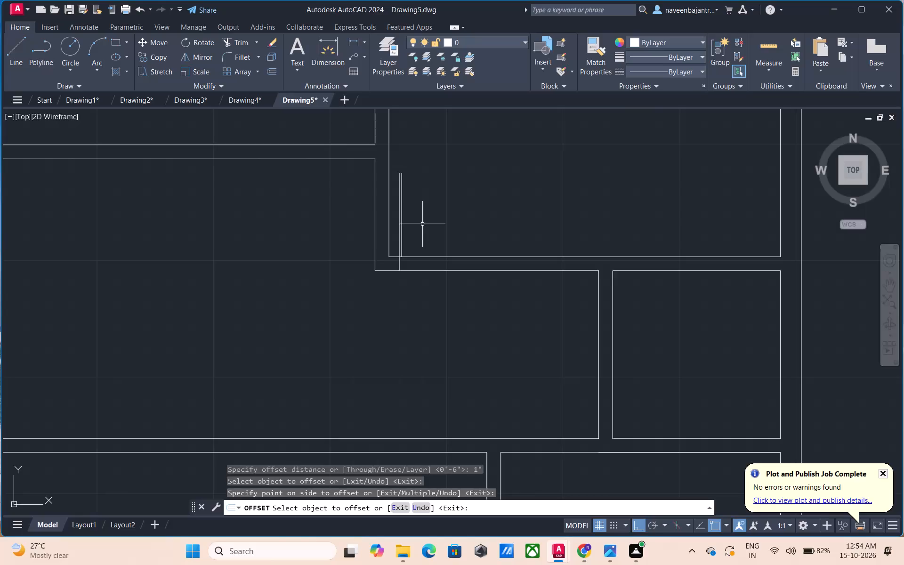
Offset the jamb line 3' to the right and trim both wall lines between the jambs to open the doorway.
key("o")
key("space")
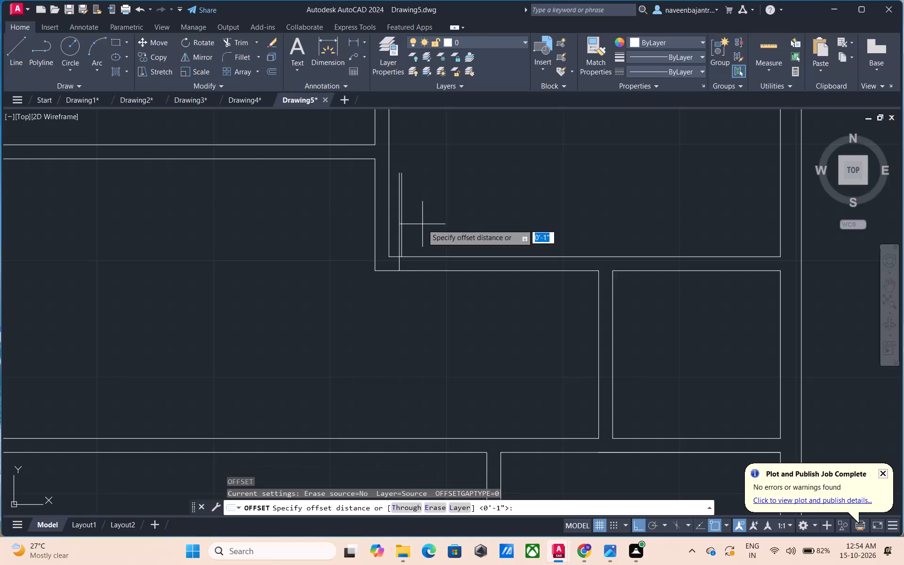
type("3'")
key("Return")
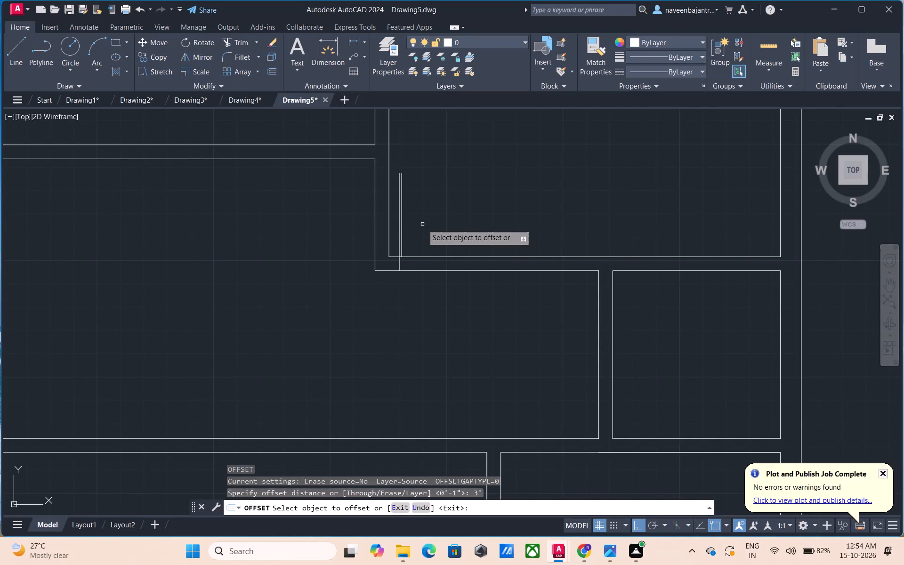
left_click(400, 263)
left_click(428, 264)
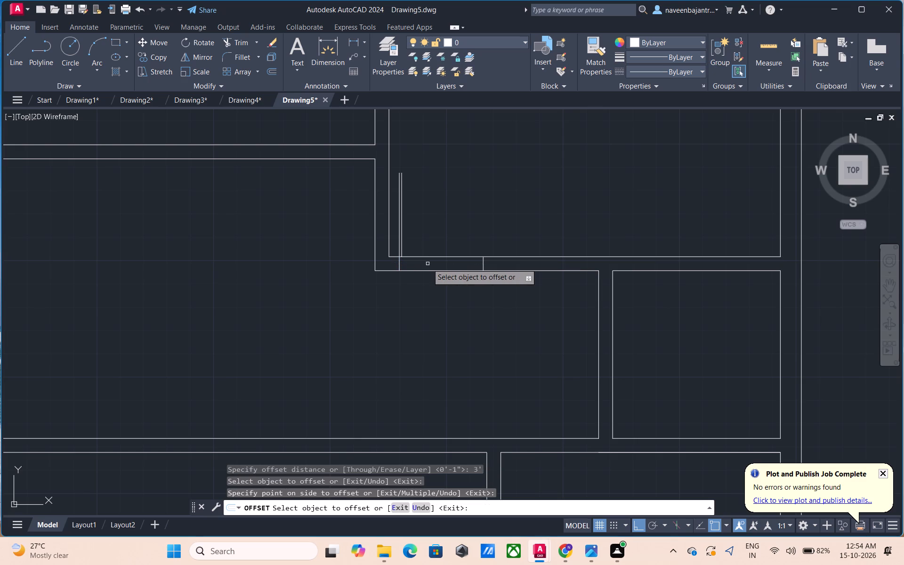
key("Escape")
type("tr")
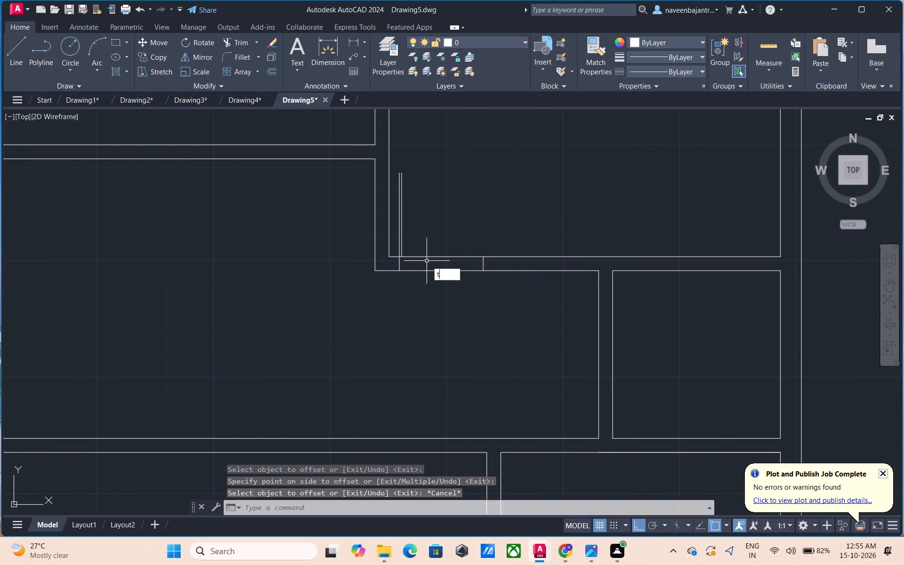
key("space")
left_click(437, 270)
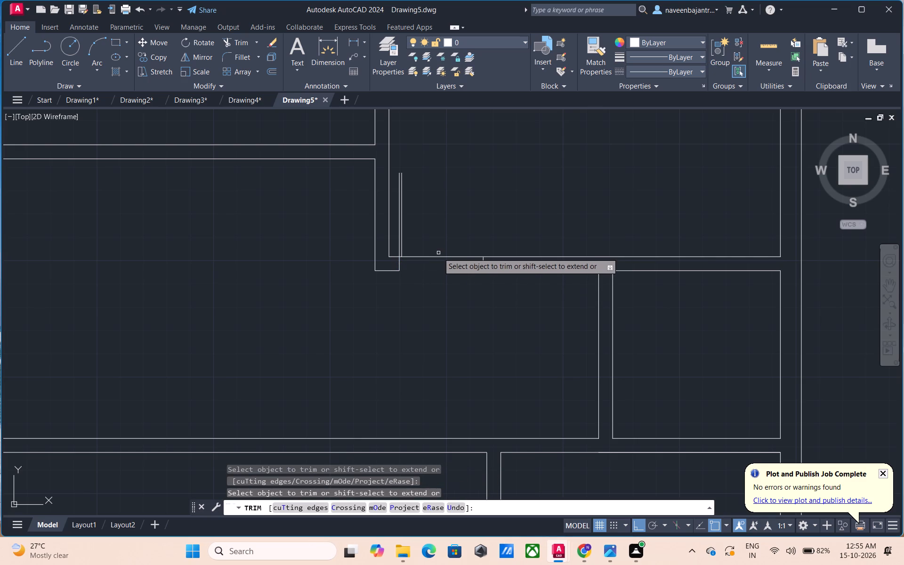
left_click(438, 255)
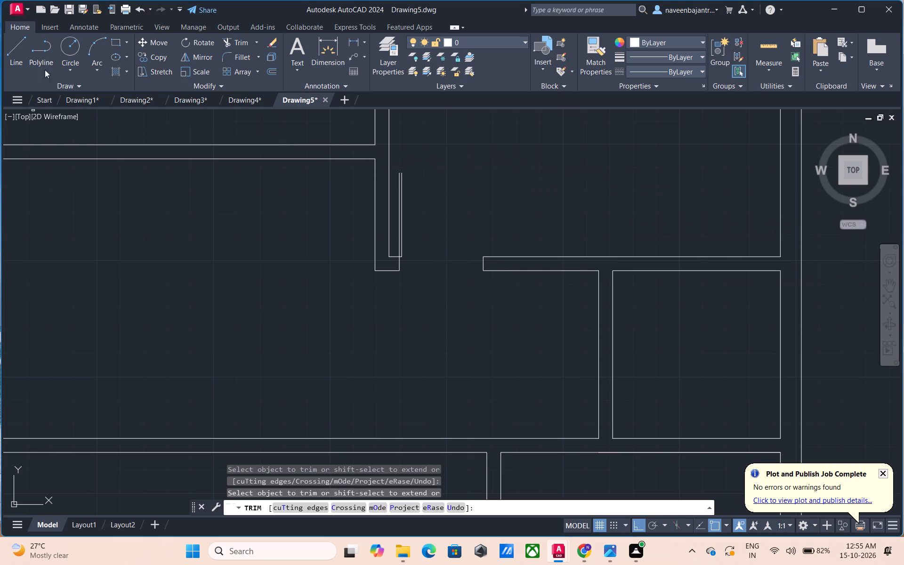
Draw the door swing as a three-point arc from the leaf's top end through the opposite jamb's upper corner to its lower corner.
left_click(93, 43)
scroll(400, 160, "up", 2)
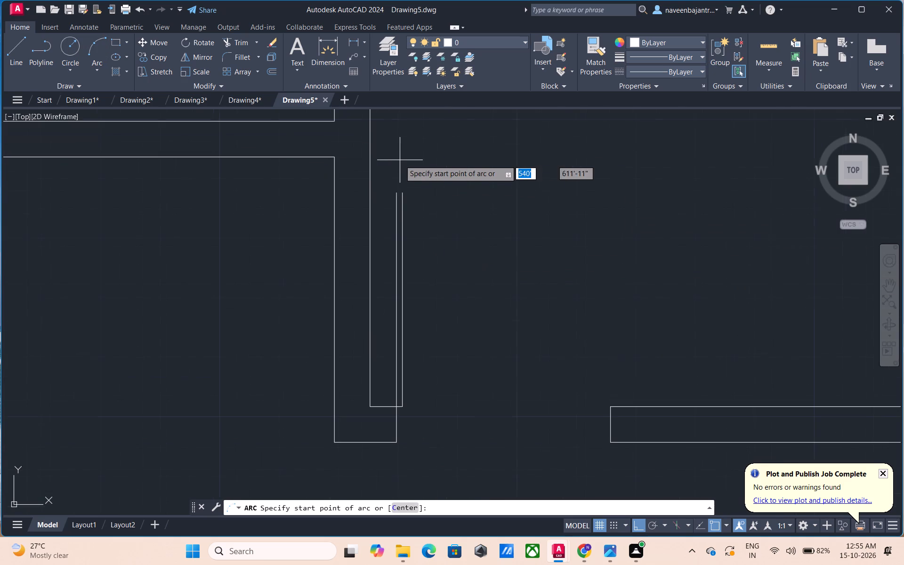
left_click(394, 191)
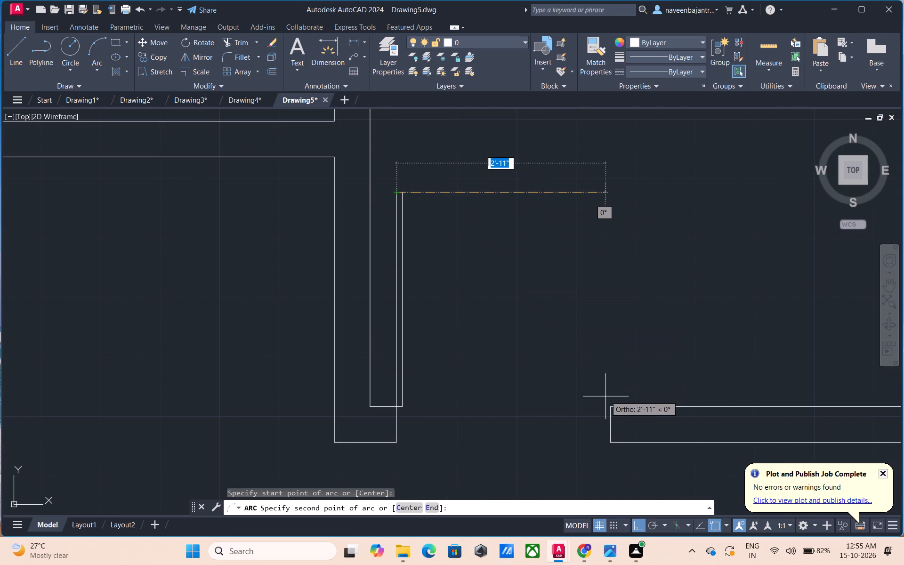
left_click(611, 409)
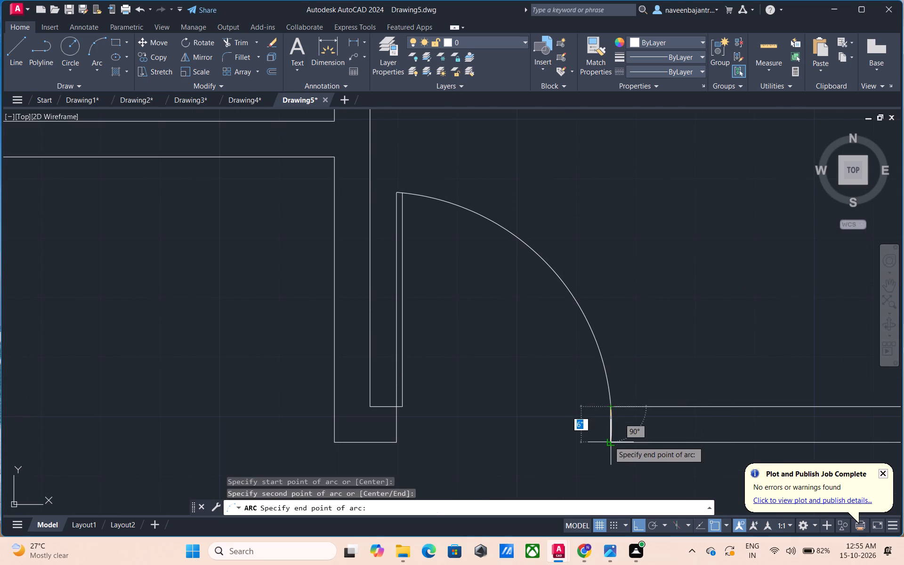
left_click(609, 440)
key("Escape")
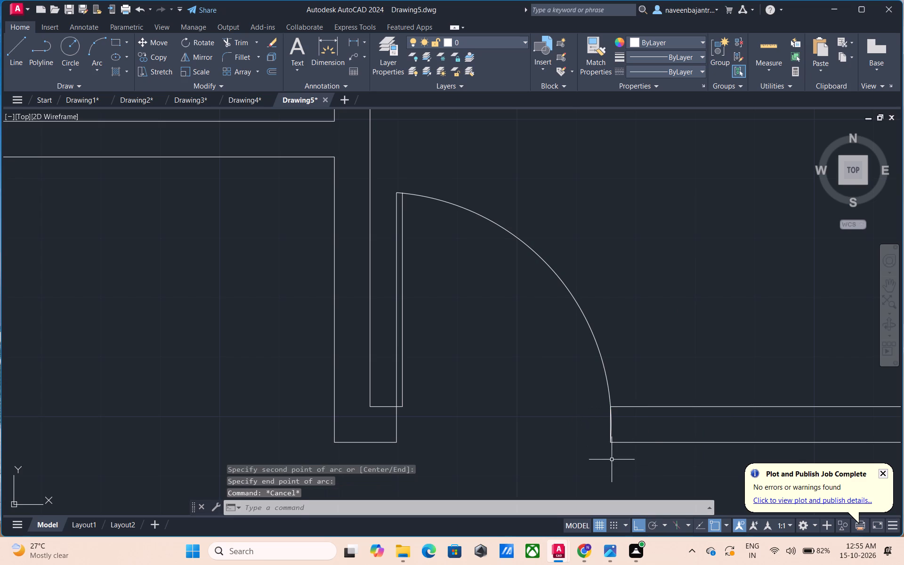
Trim the overlapping top wall line of the 10' room below the small right-hand room.
scroll(612, 460, "down", 3)
middle_click_drag(615, 470, 554, 404)
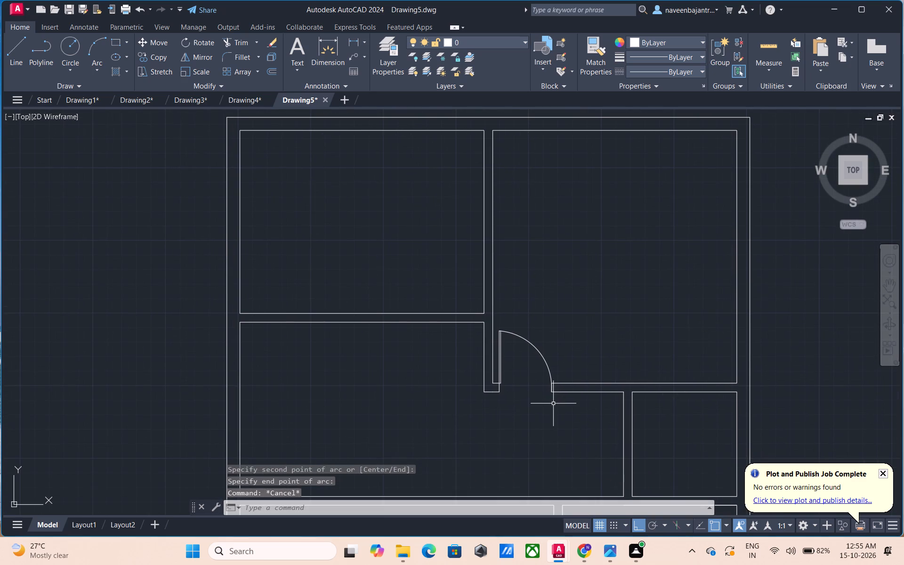
middle_click_drag(468, 338, 431, 323)
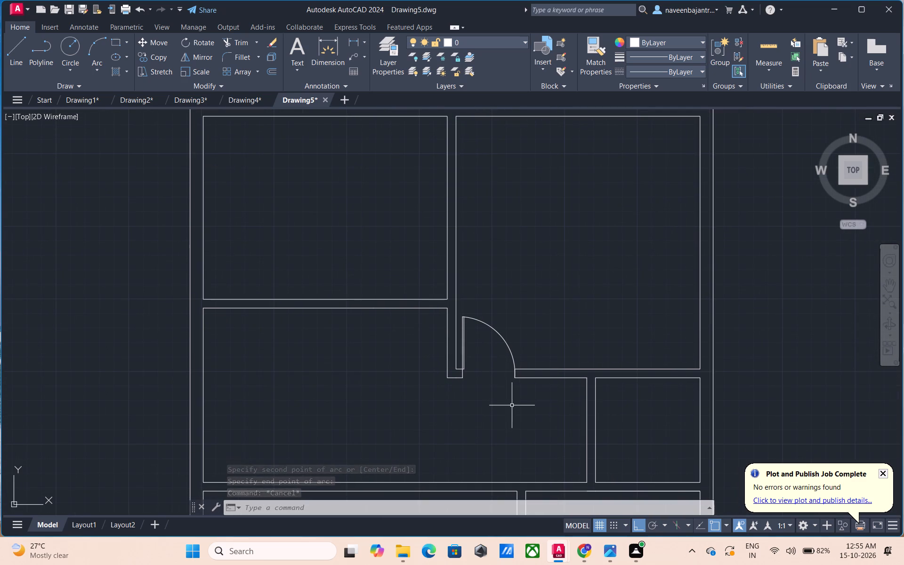
middle_click_drag(512, 405, 413, 337)
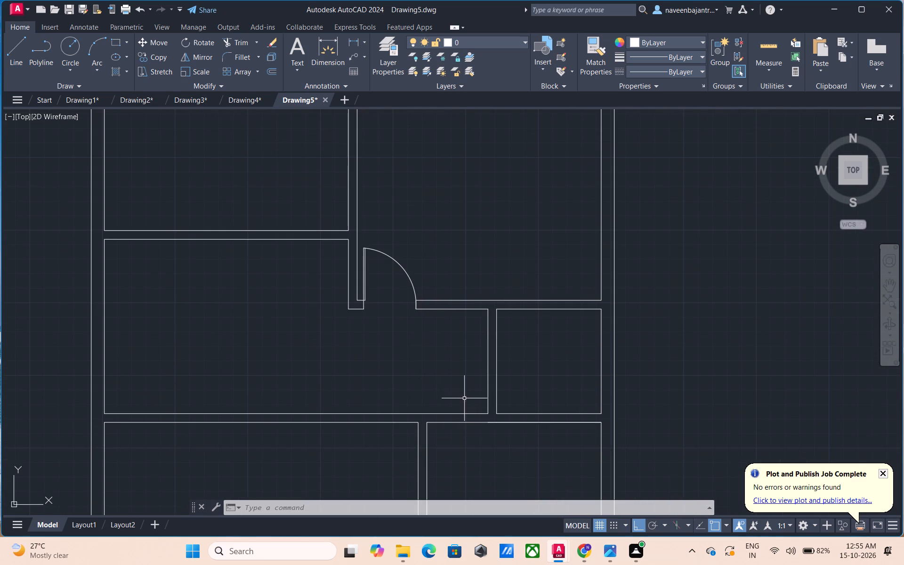
middle_click_drag(466, 403, 442, 370)
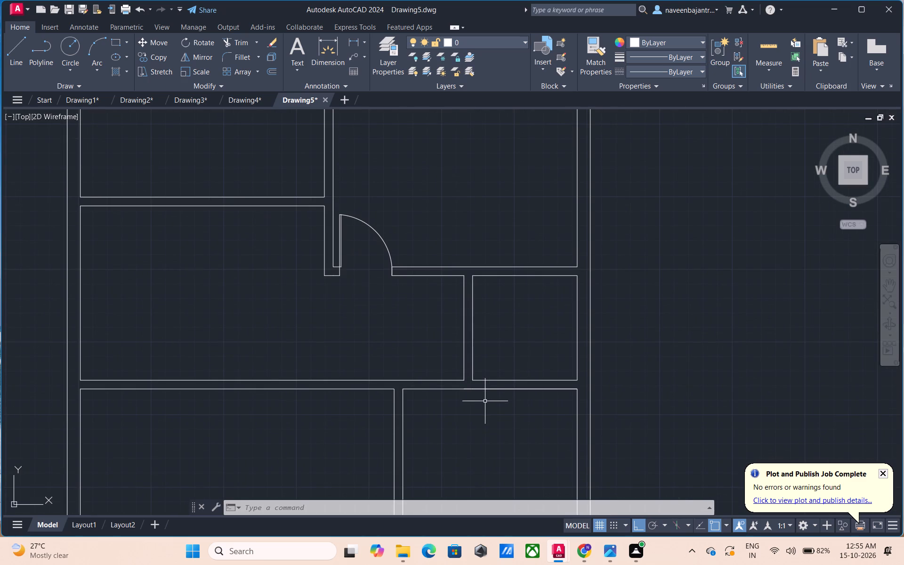
key("Escape")
key("t")
key("r")
key("space")
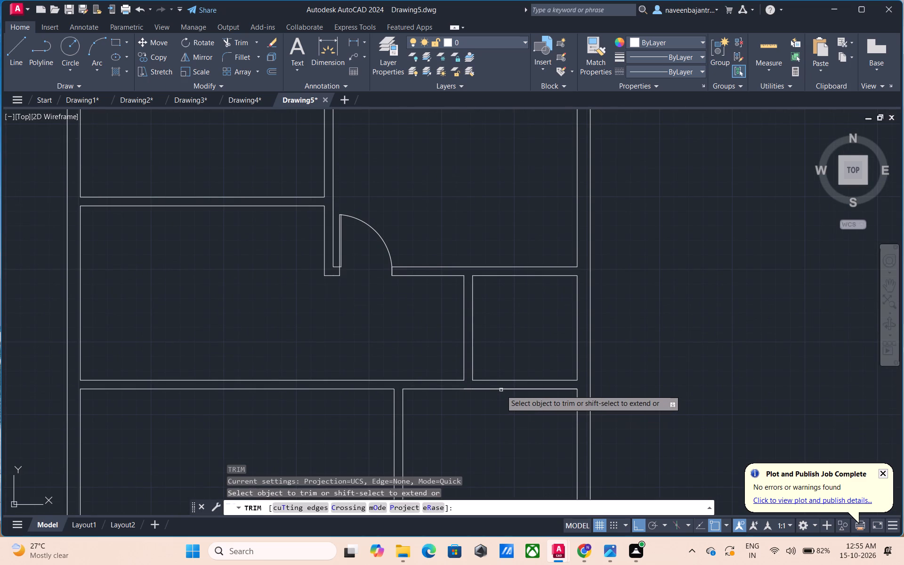
left_click(530, 389)
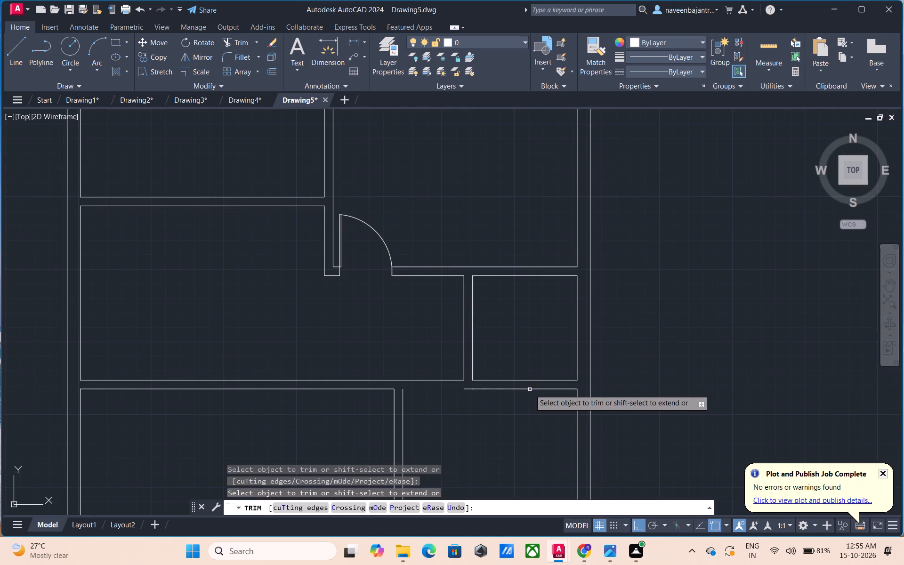
key("Escape")
Draw a line closing the gap in the lower-right room's top wall line, ending at the top of its left partition line.
type("l")
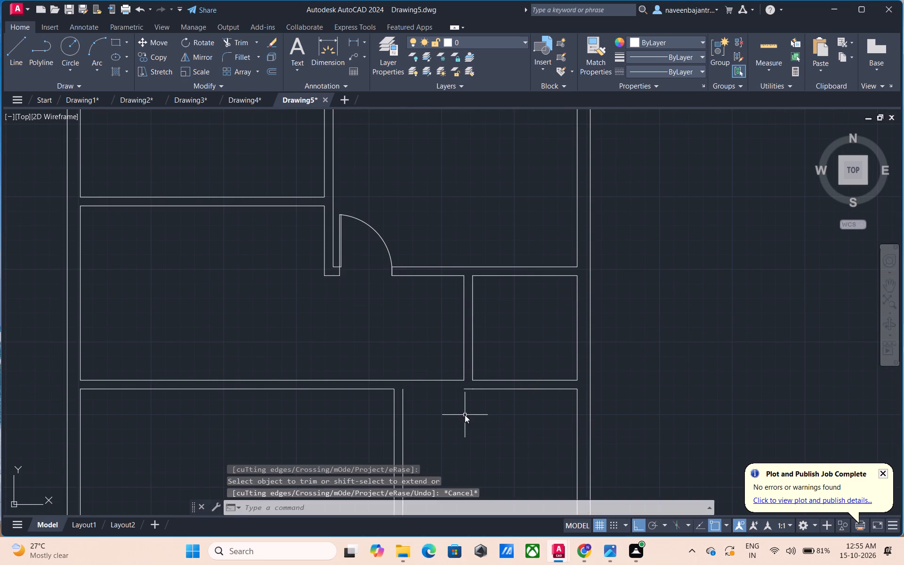
key("space")
scroll(461, 411, "up", 2)
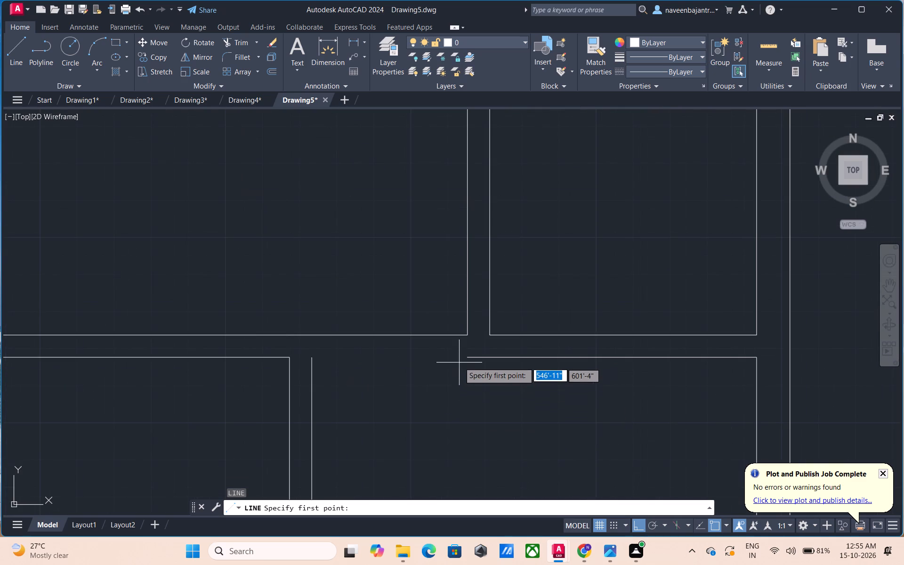
left_click(464, 359)
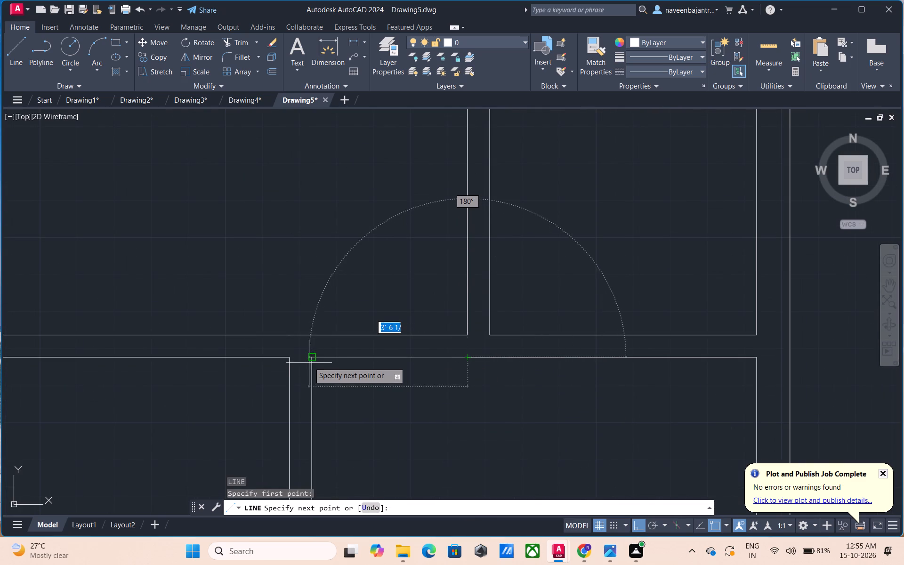
left_click(309, 360)
key("Escape")
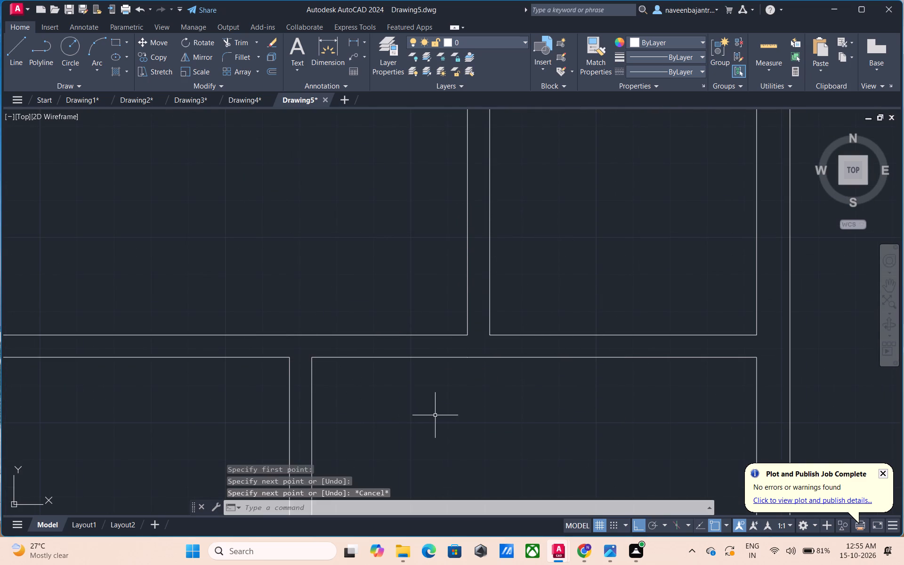
Draw a line across the lower end of the 6" partition left of the small right-hand room.
scroll(435, 415, "down", 1)
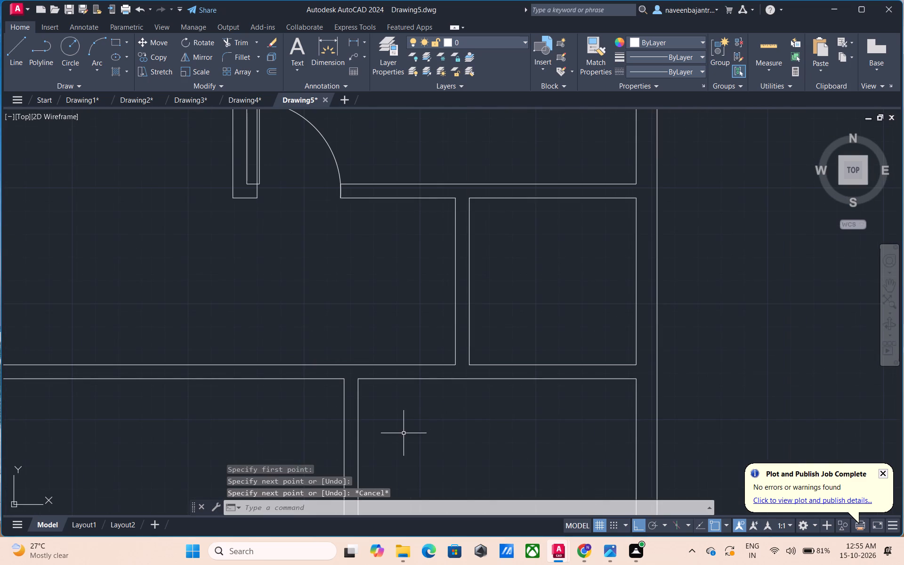
middle_click_drag(444, 424, 410, 447)
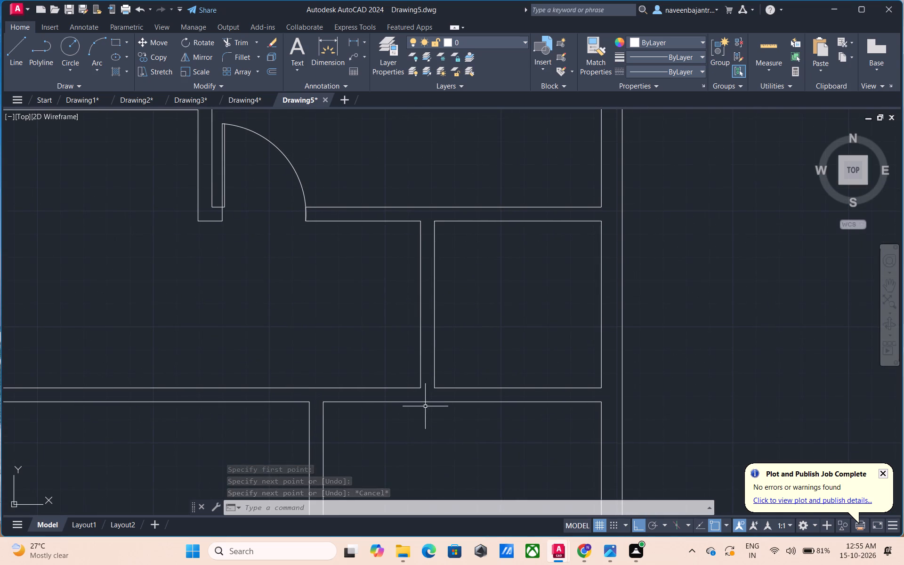
scroll(426, 403, "up", 2)
key("Escape")
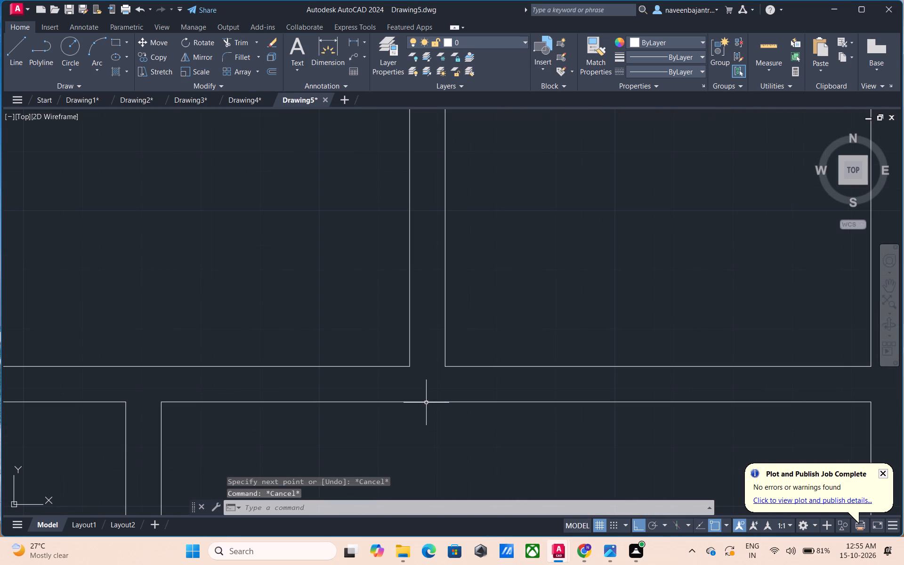
type("l")
key("space")
left_click(412, 364)
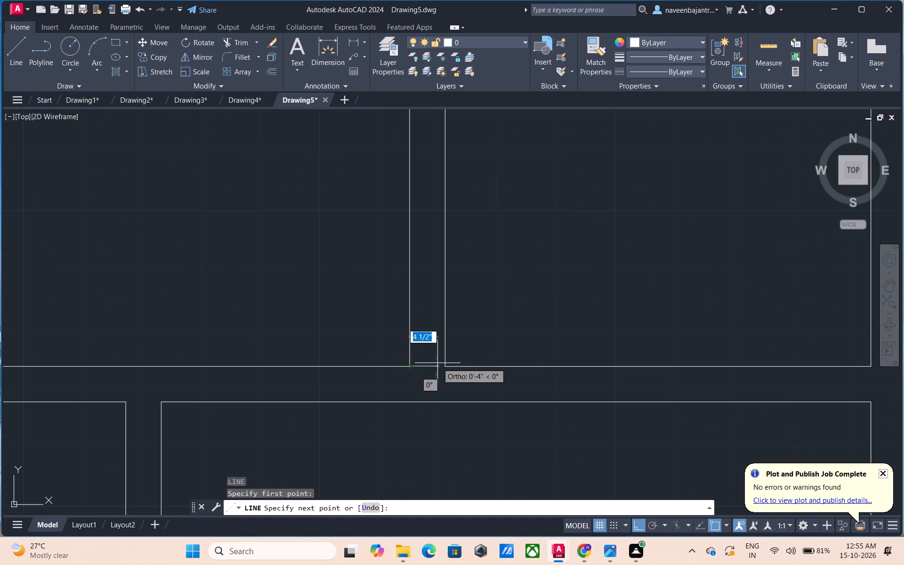
left_click(448, 364)
key("Escape")
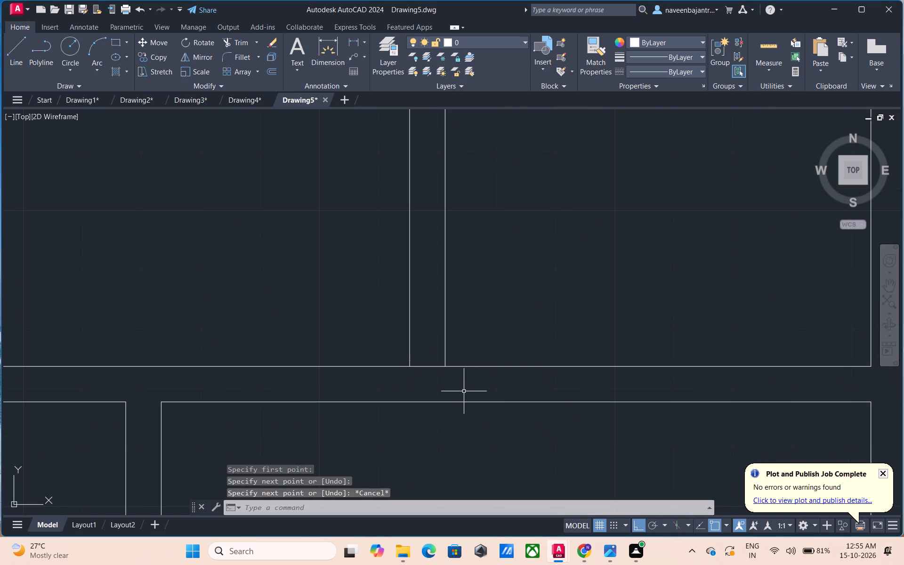
Offset the line across the partition's lower end 1" upward to form the door jamb.
type("o 1")
key("shift+quotedbl")
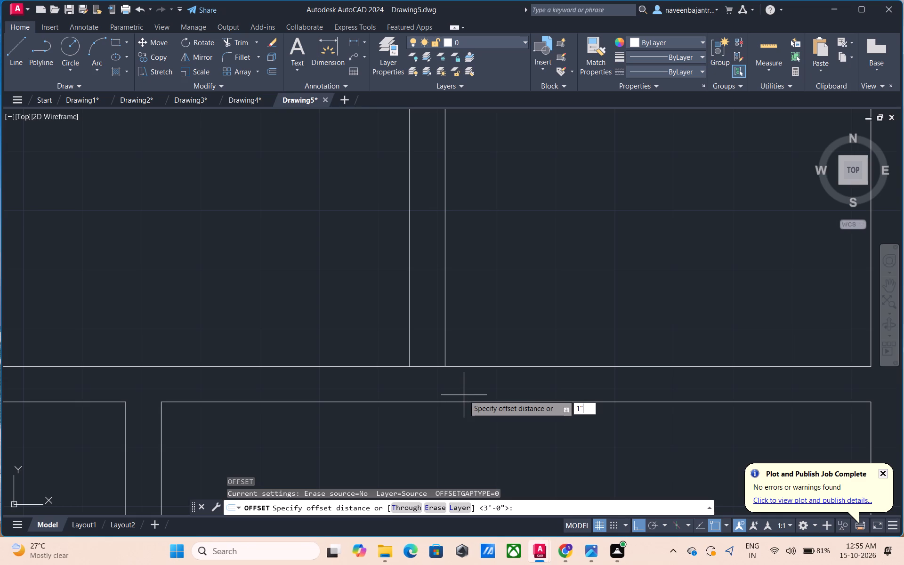
key("Return")
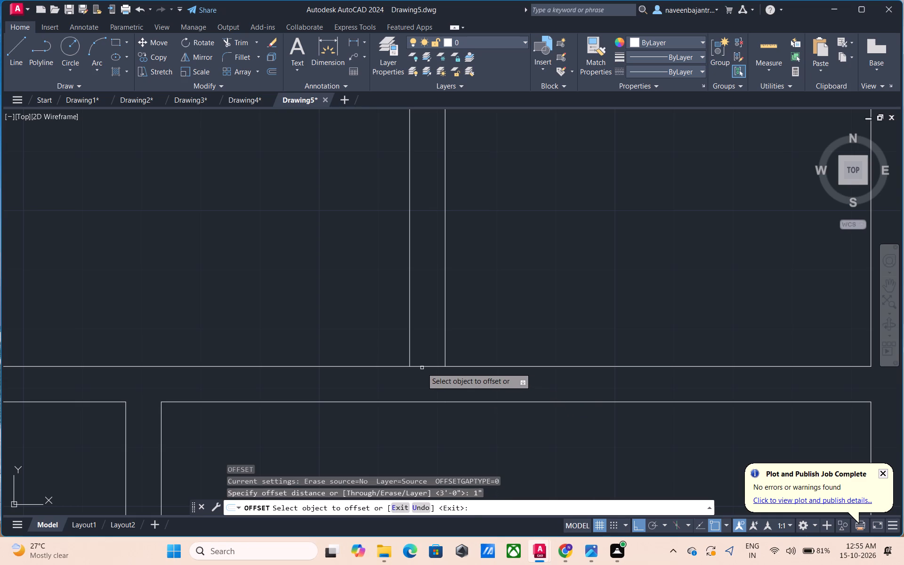
left_click(422, 366)
left_click(423, 352)
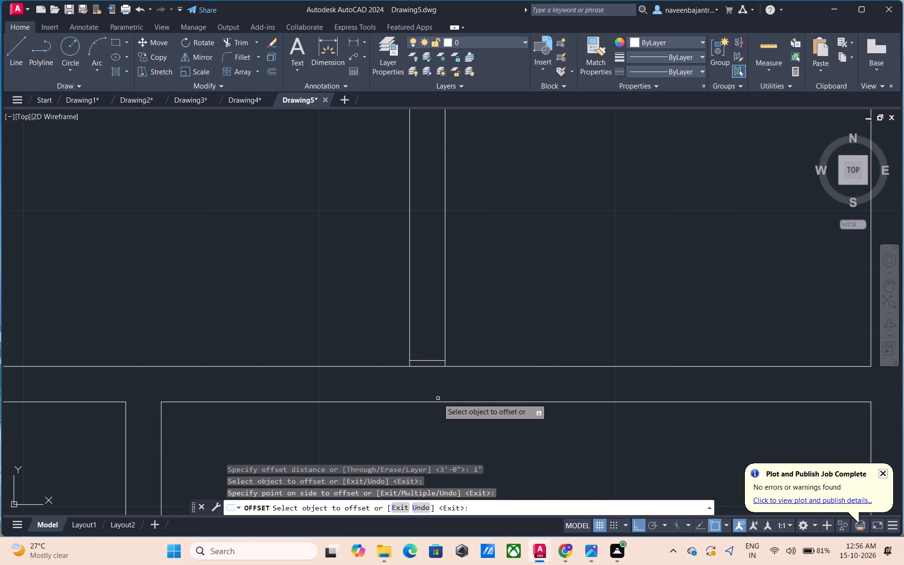
key("Escape")
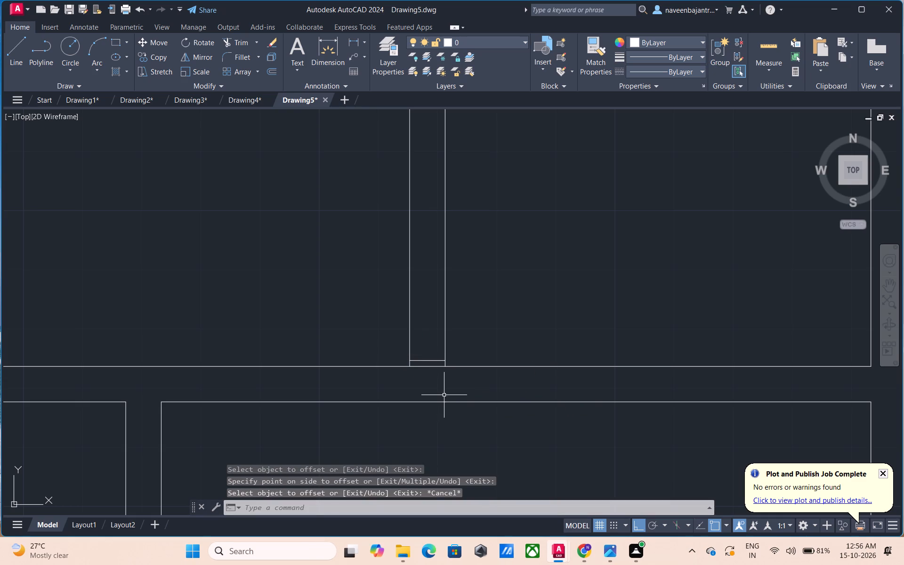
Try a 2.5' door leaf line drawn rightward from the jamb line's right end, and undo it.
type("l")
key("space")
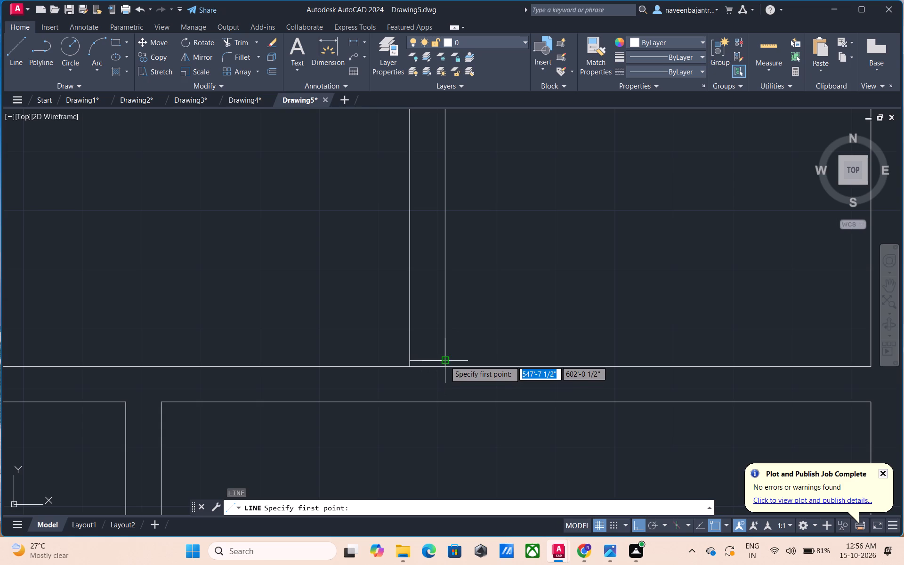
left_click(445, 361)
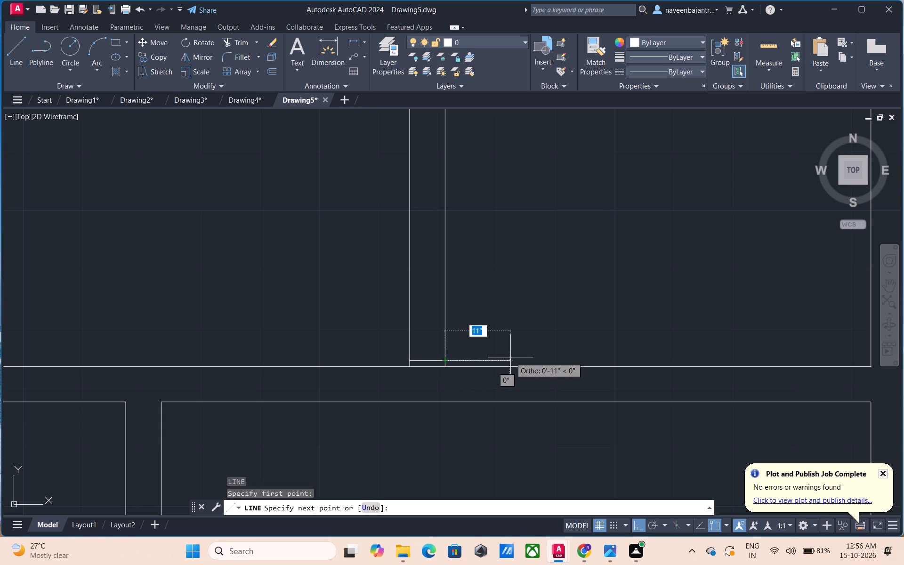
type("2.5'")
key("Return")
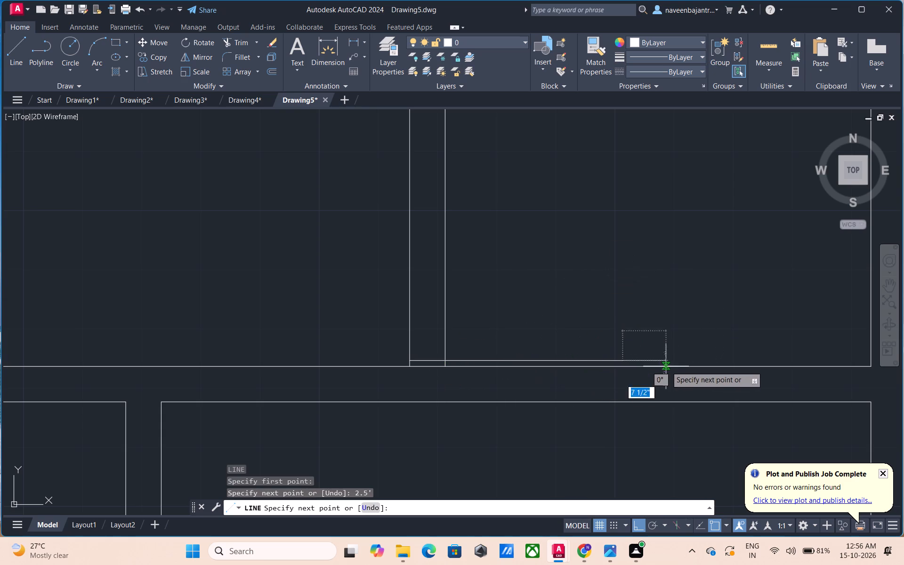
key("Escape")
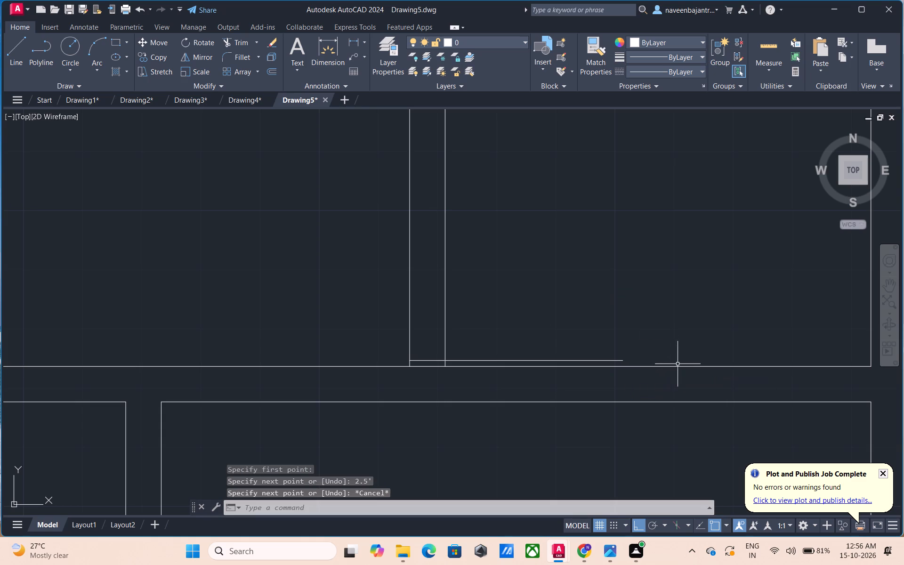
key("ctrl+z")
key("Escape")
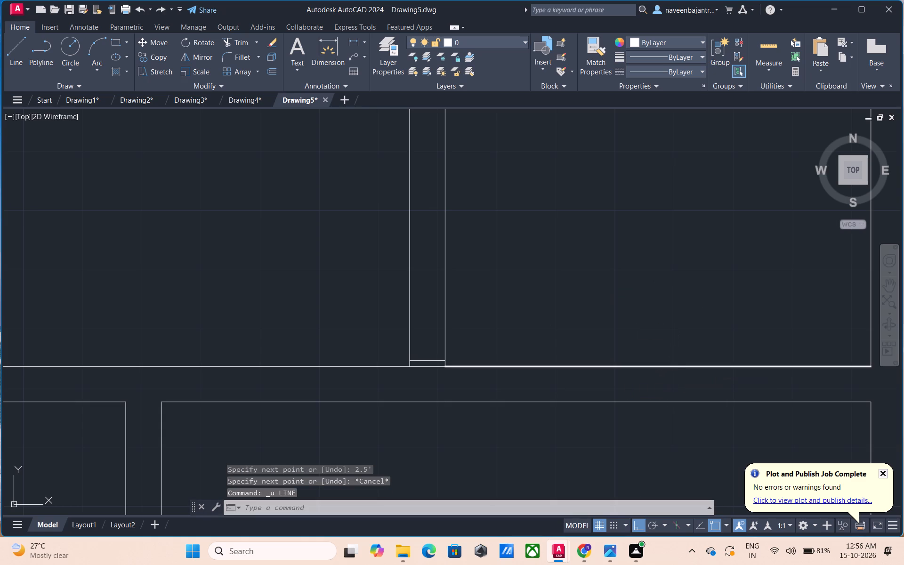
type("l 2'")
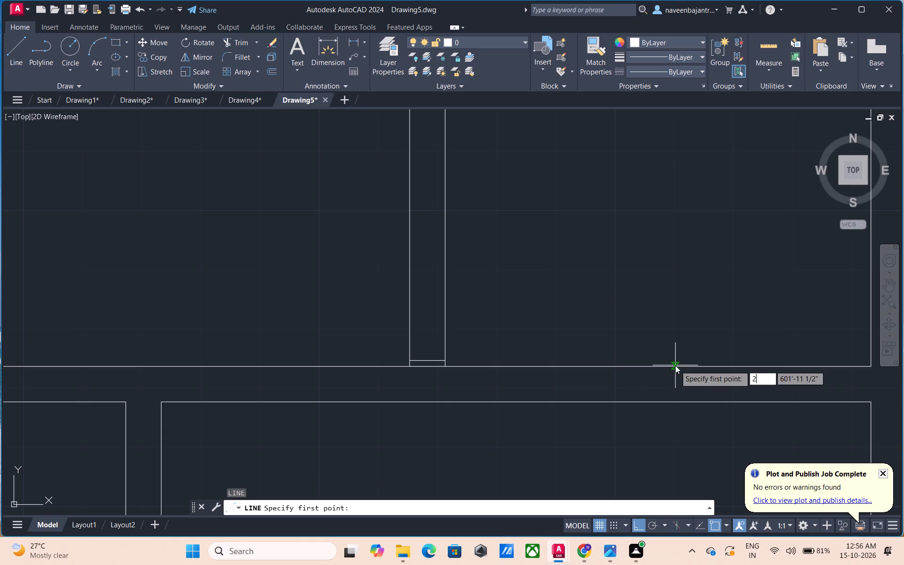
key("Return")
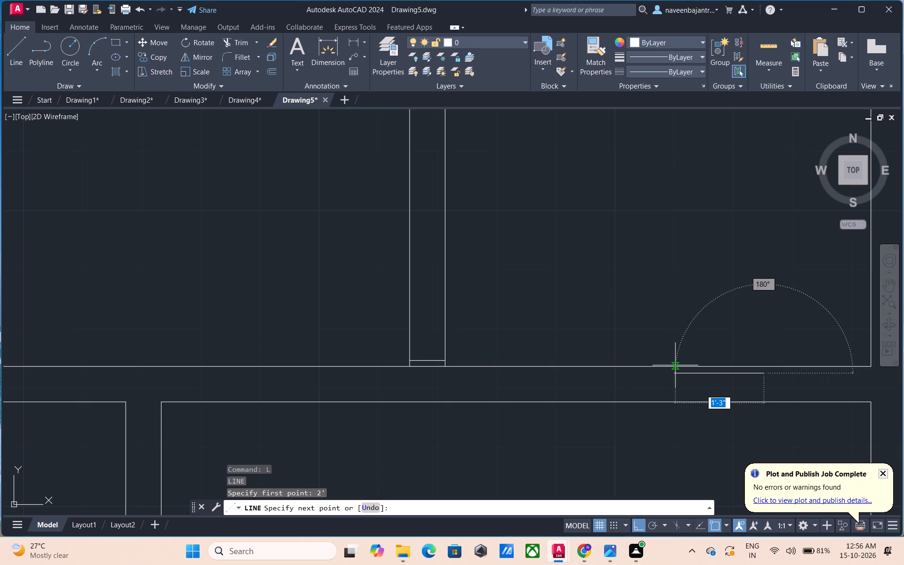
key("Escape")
Draw a 2' door leaf line rightward from the jamb line into the small room and offset it 1" upward for the leaf thickness.
type("l")
key("space")
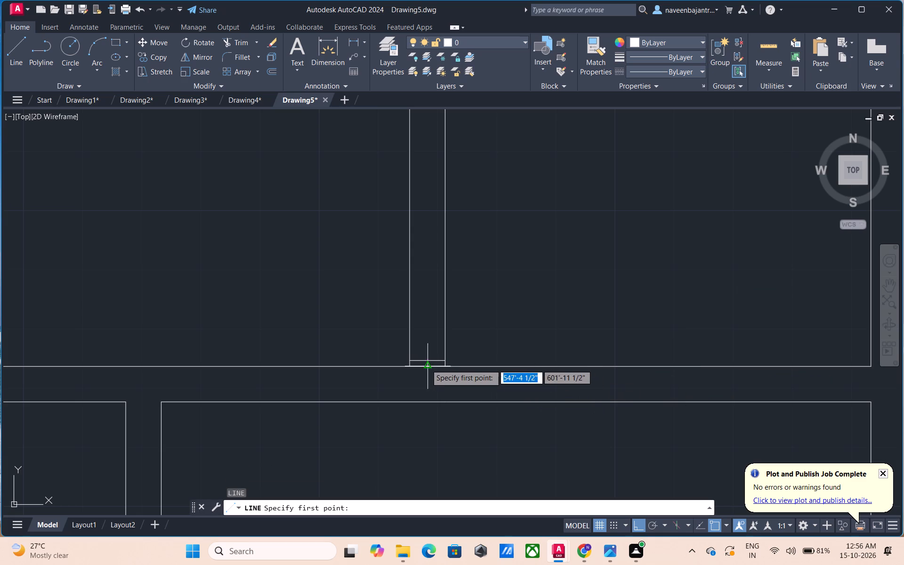
left_click(443, 359)
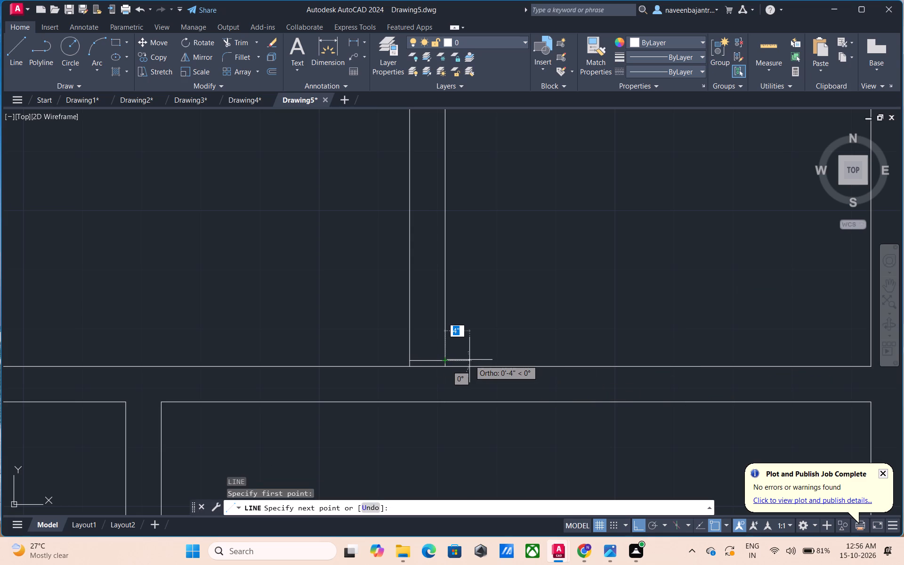
type("2'")
key("Return")
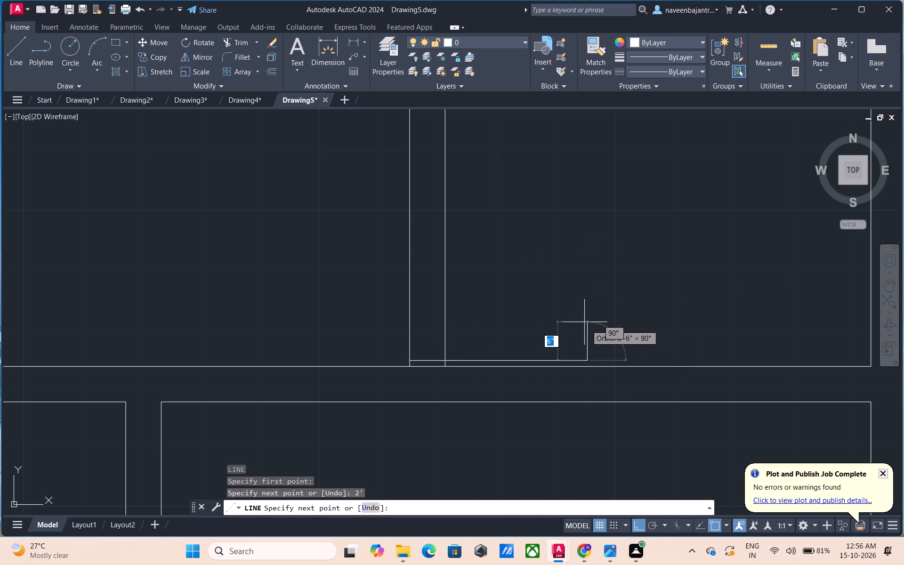
key("Escape")
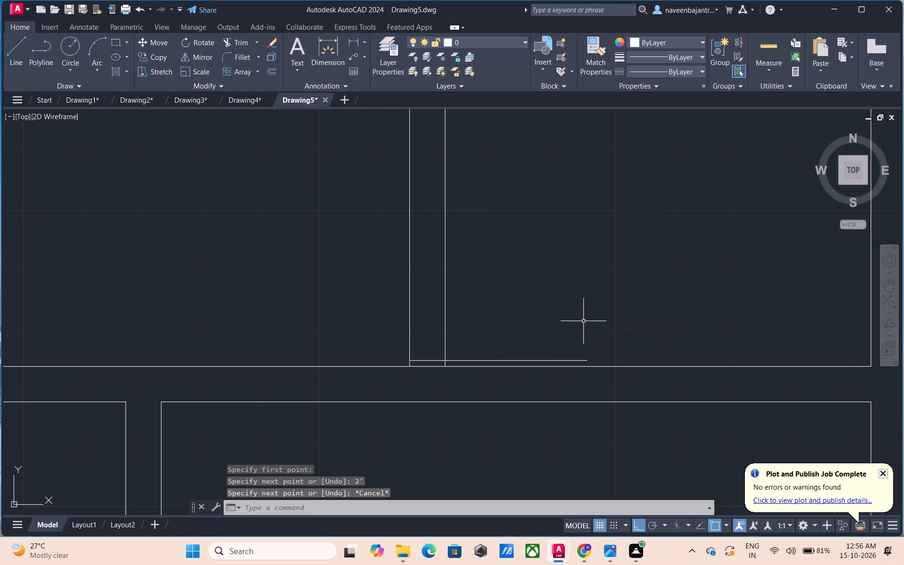
type("o 1\"")
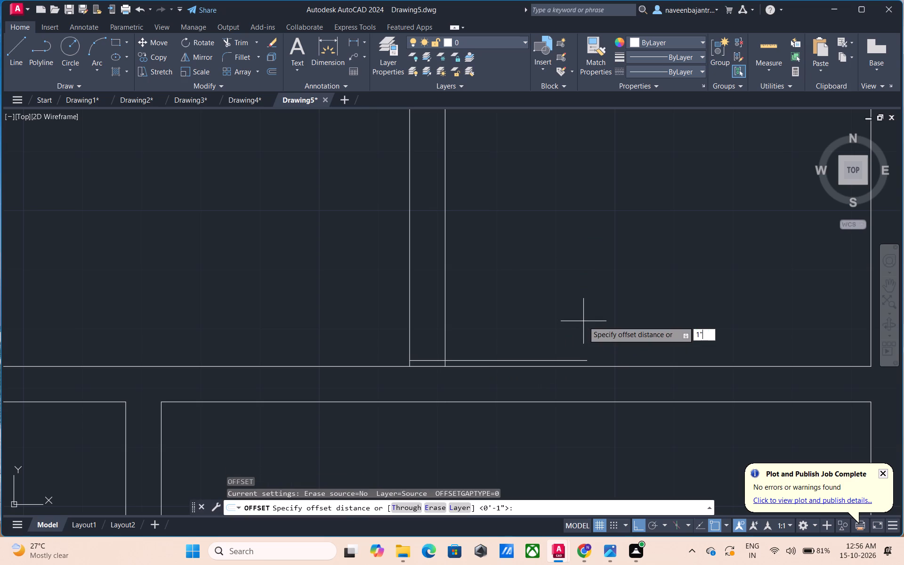
key("Return")
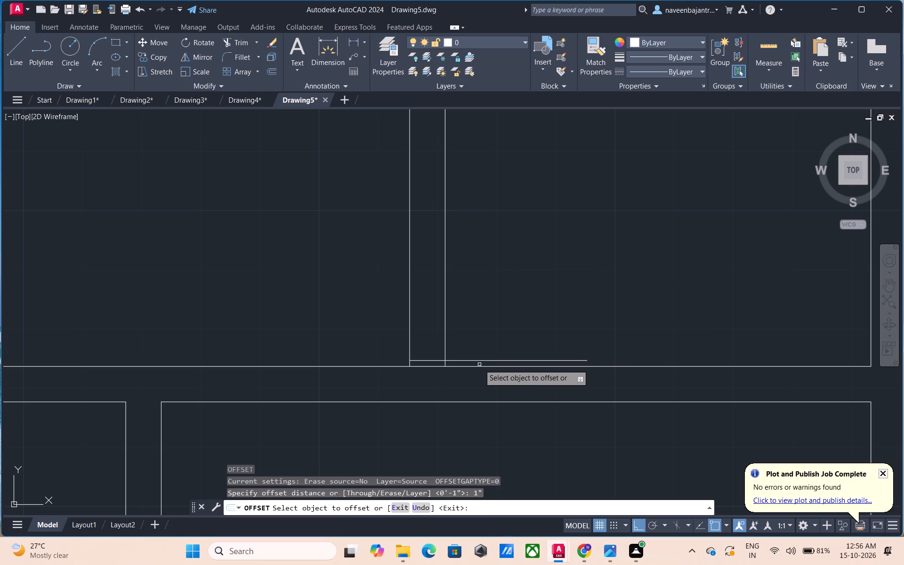
left_click(482, 361)
left_click(486, 345)
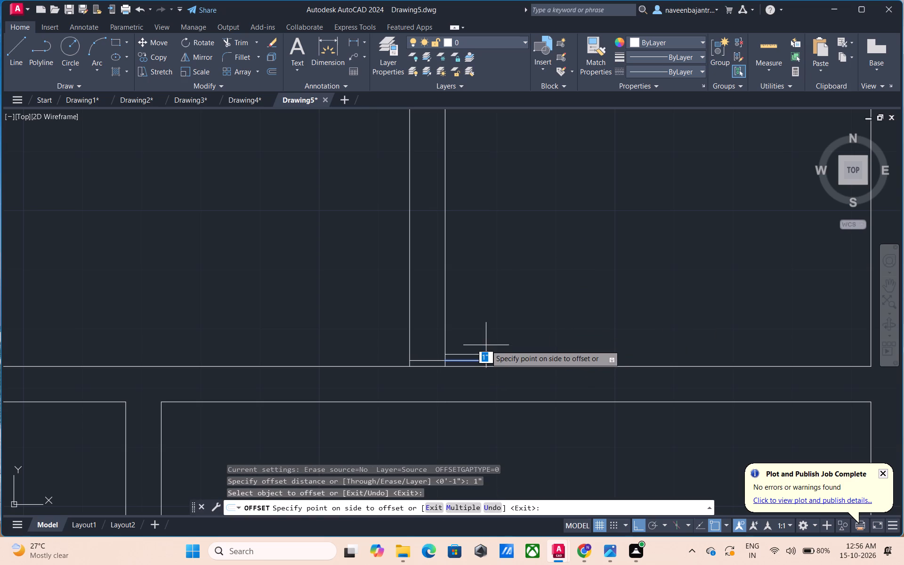
key("Escape")
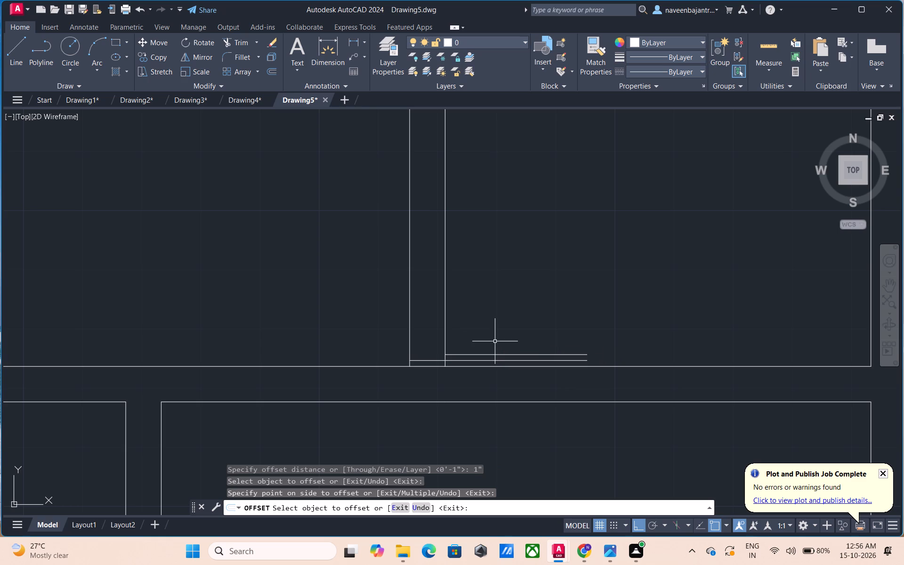
Offset the jamb line 2' upward within the partition to mark the opposite jamb.
type("o 2'")
key("Return")
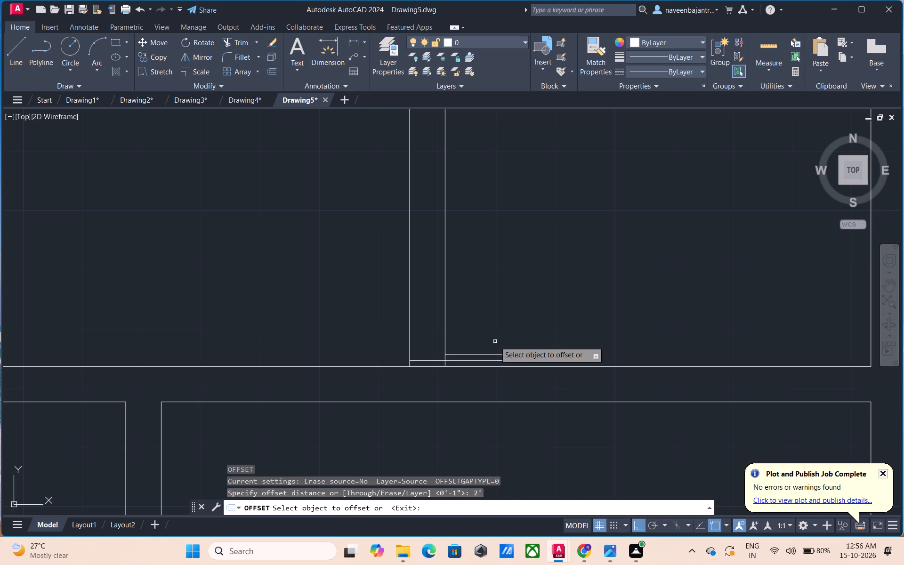
left_click(423, 359)
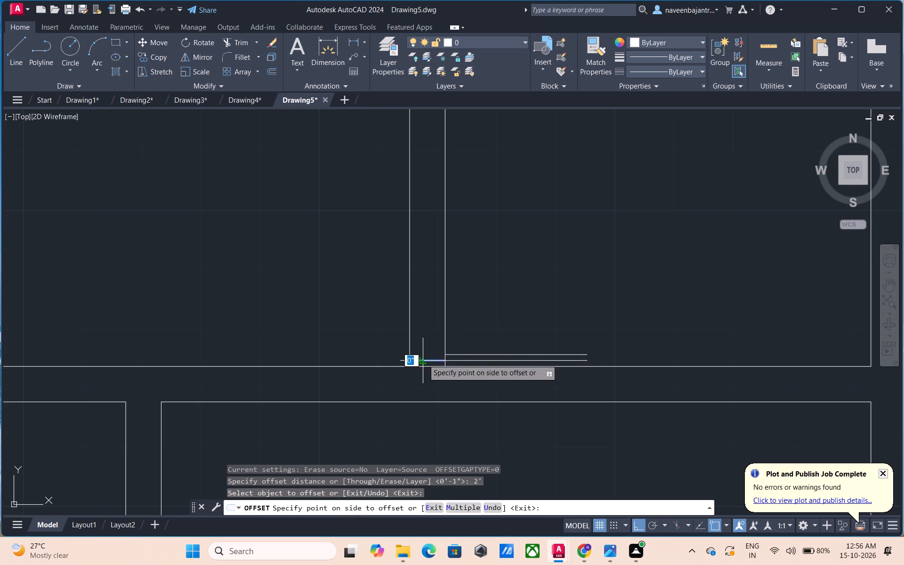
left_click(424, 326)
key("Escape")
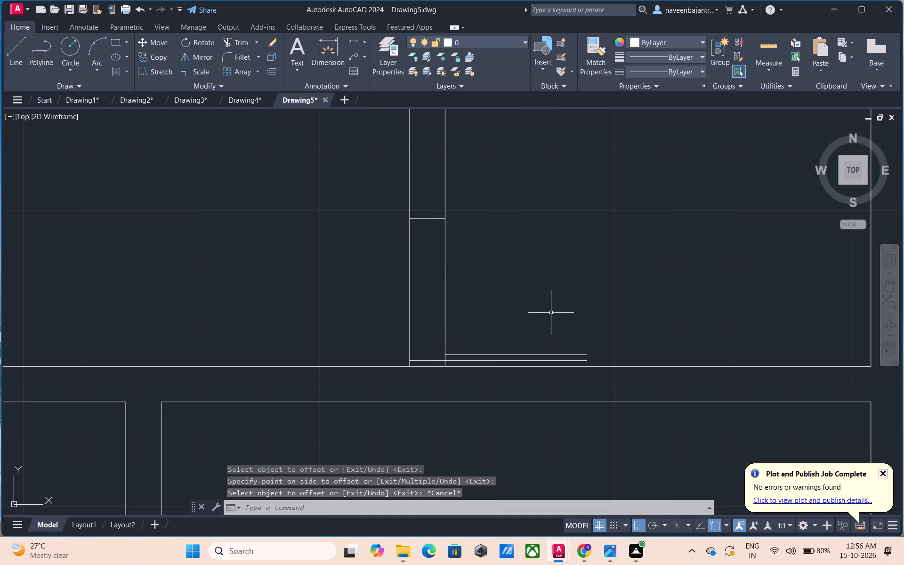
Draw the 2' door's swing as a three-point arc from the leaf's outer end through the upper jamb line's right end to its left end.
middle_click_drag(551, 313, 507, 310)
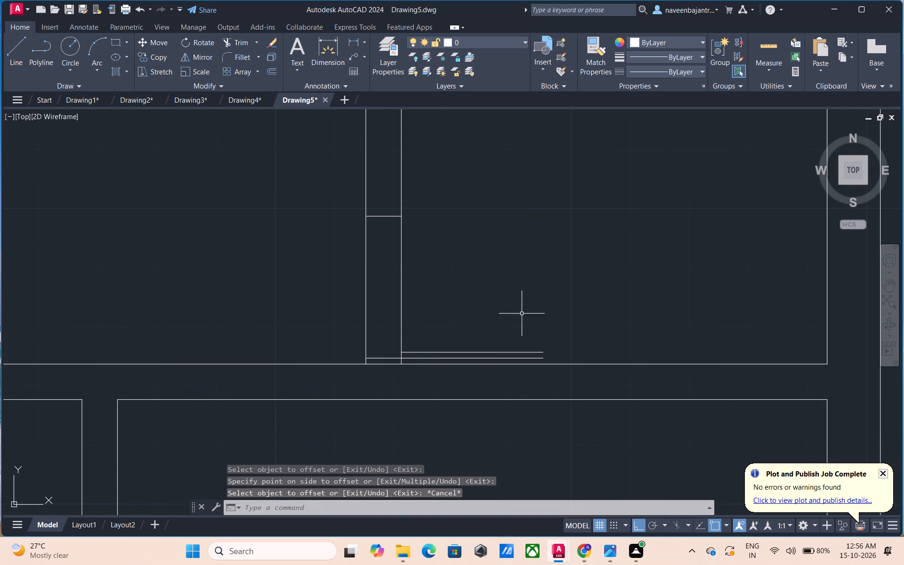
left_click(98, 51)
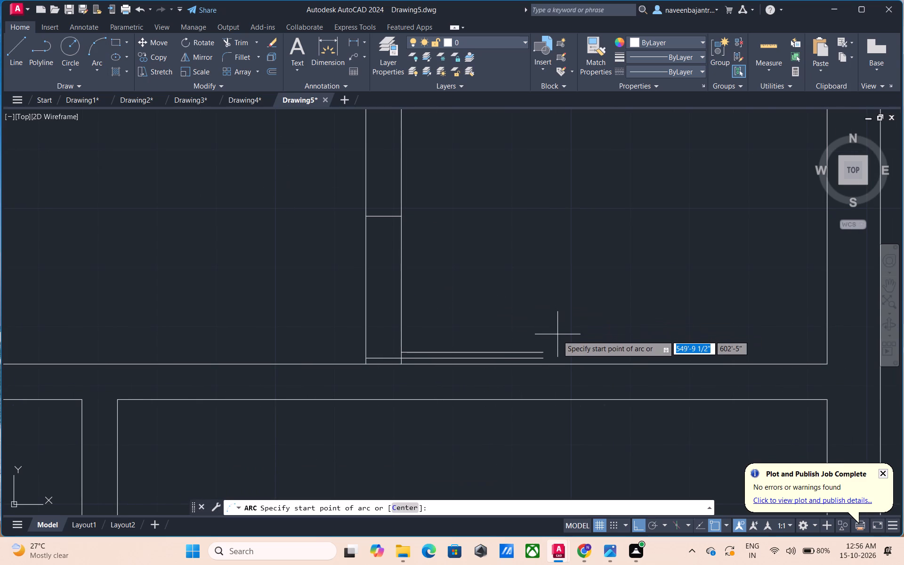
scroll(557, 337, "up", 1)
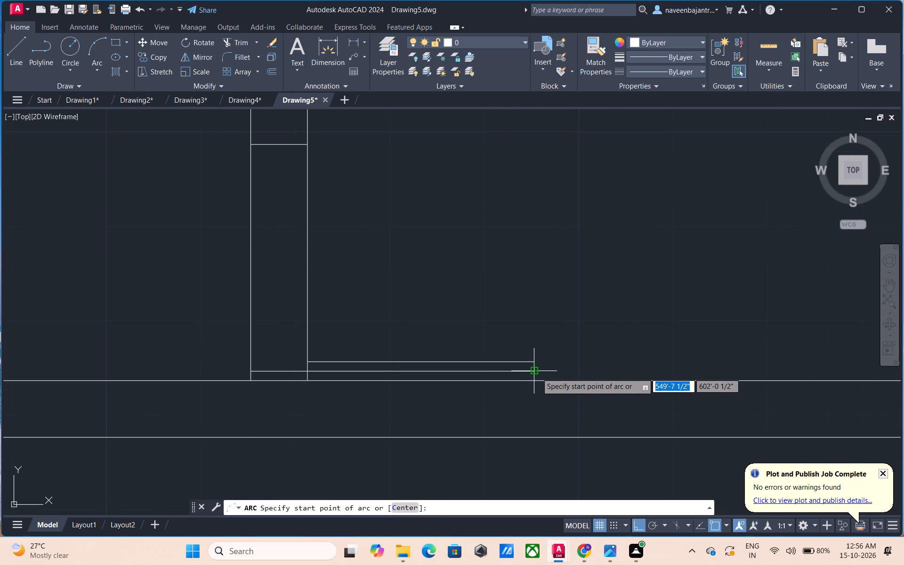
left_click(537, 373)
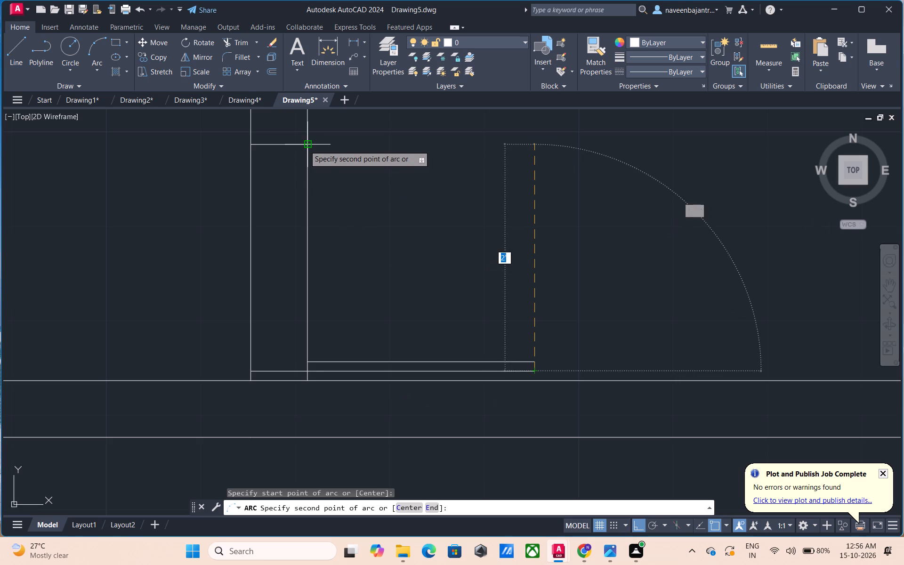
left_click(305, 145)
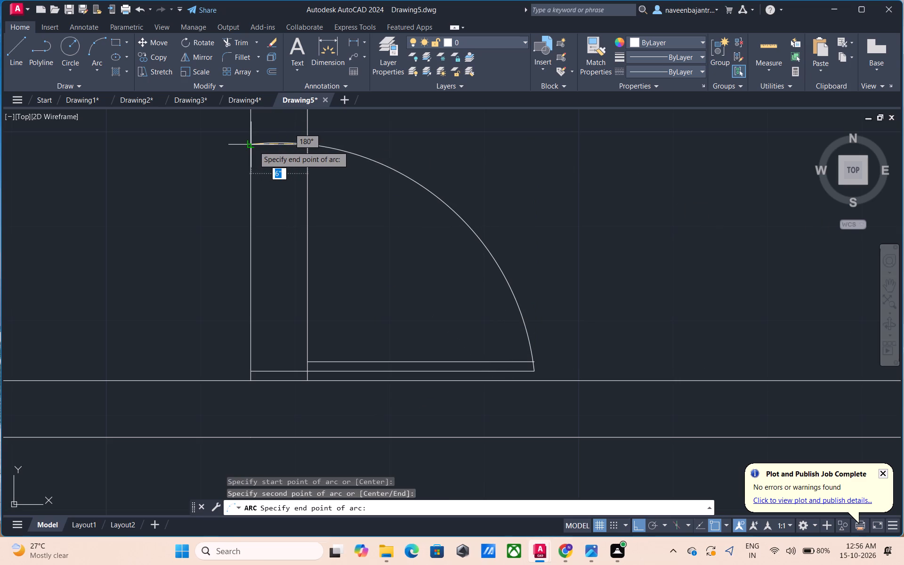
left_click(253, 146)
key("Escape")
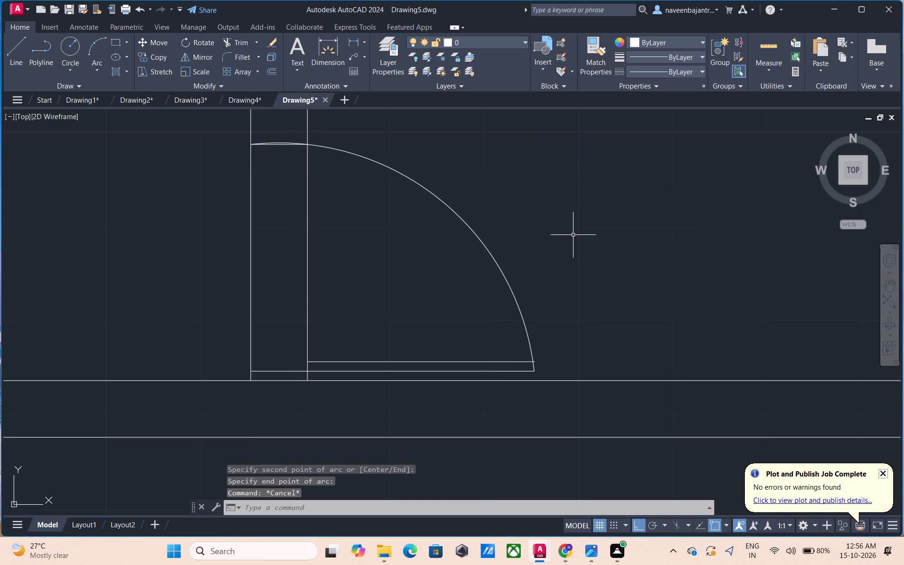
Trim the partition's right-hand wall line between the two jambs of the 2' door opening.
scroll(574, 235, "down", 1)
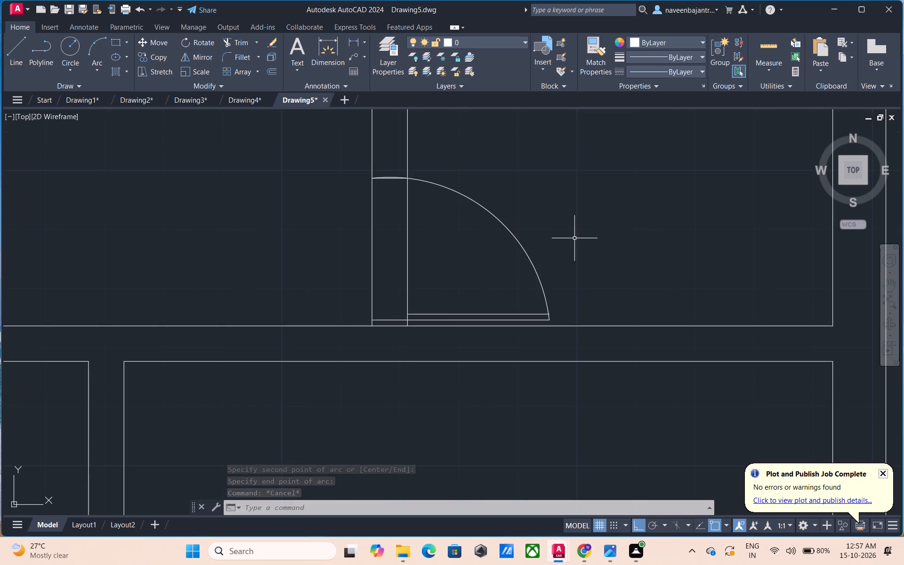
type("tr")
key("space")
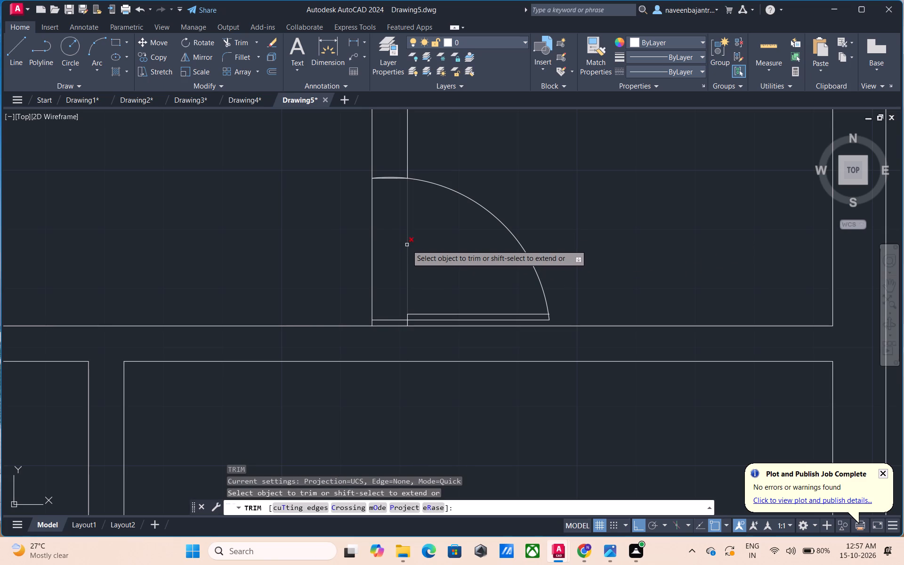
left_click(407, 244)
scroll(407, 244, "down", 4)
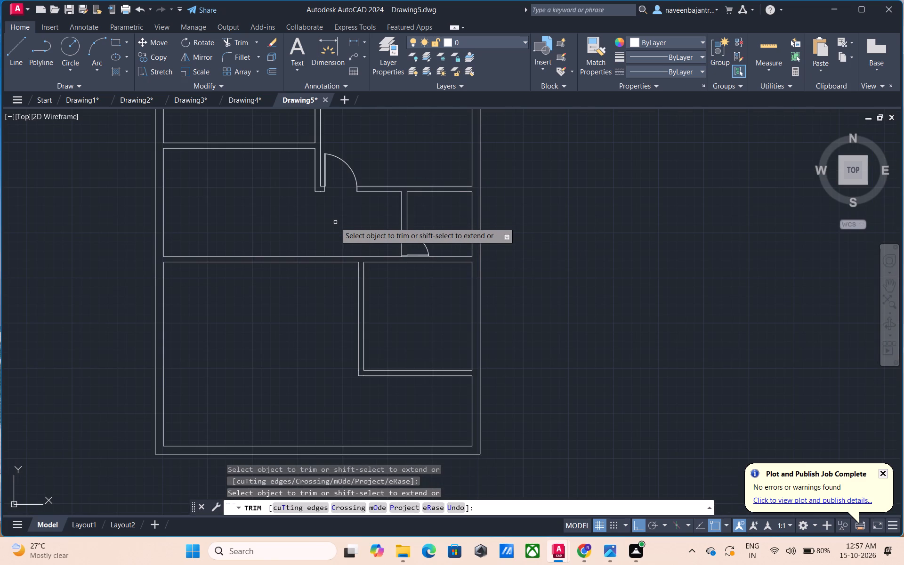
scroll(337, 189, "up", 3)
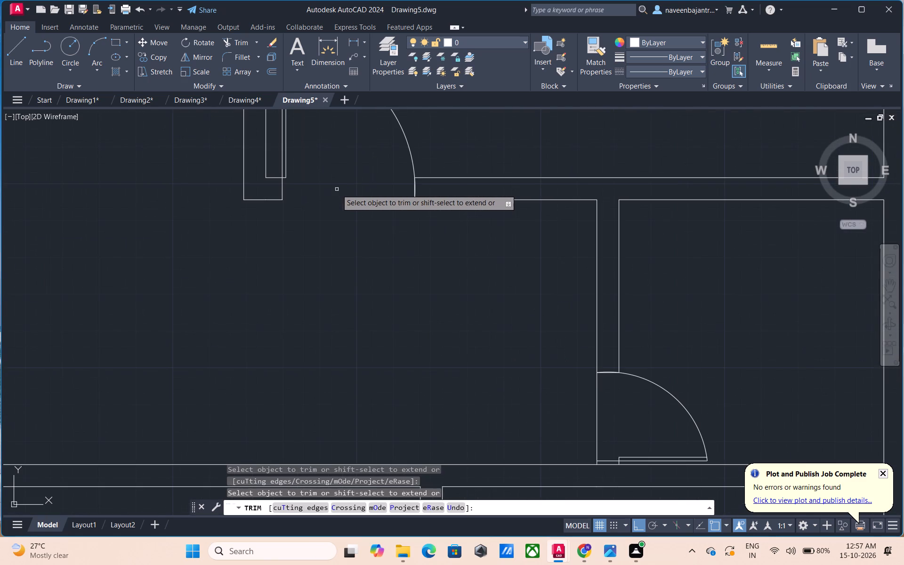
middle_click_drag(337, 189, 322, 264)
key("Escape")
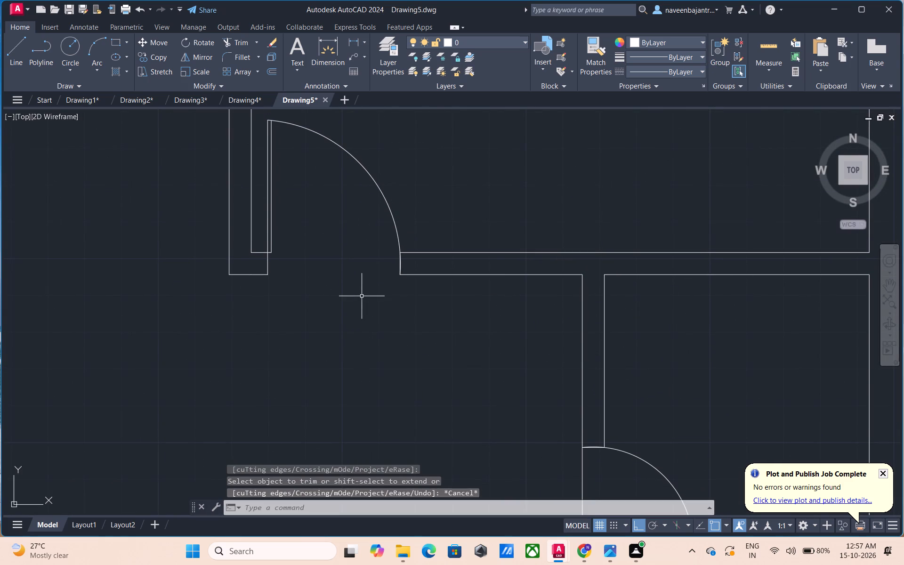
Draw a line across the 3' door opening along the wall's lower face, from the right jamb to the left jamb.
type("l")
key("space")
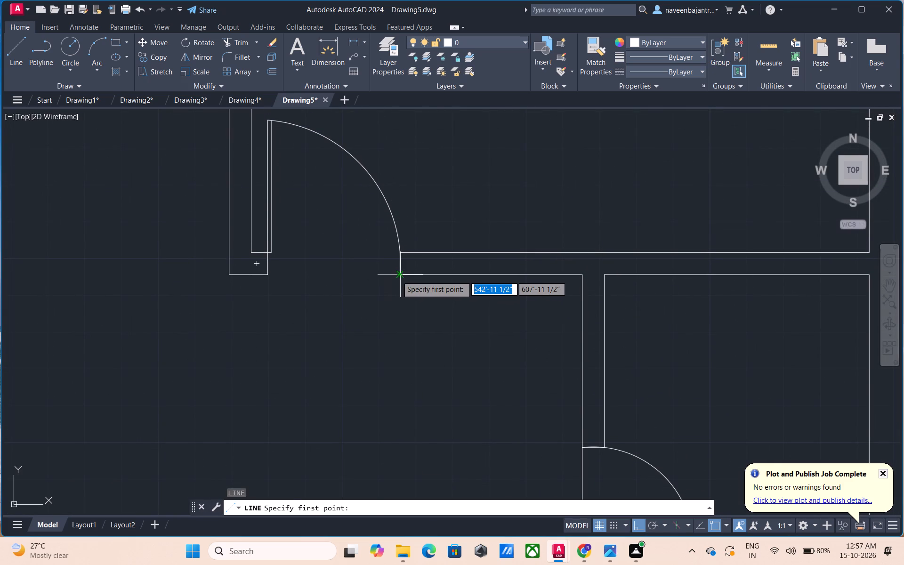
left_click(397, 276)
left_click(266, 276)
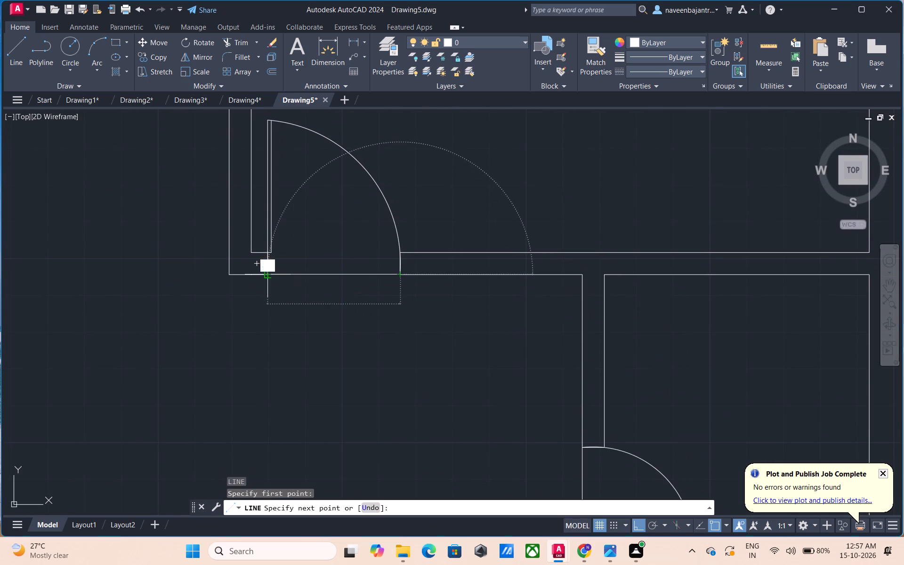
key("Escape")
Draw a short horizontal line across the left partition of the lower-right room, just above its inner bottom corner.
scroll(346, 337, "down", 2)
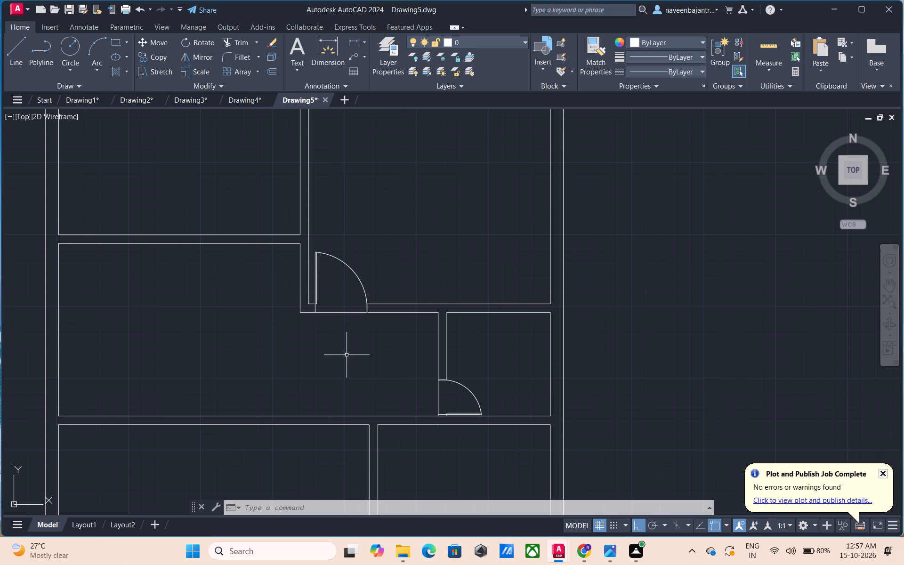
middle_click_drag(347, 355, 365, 169)
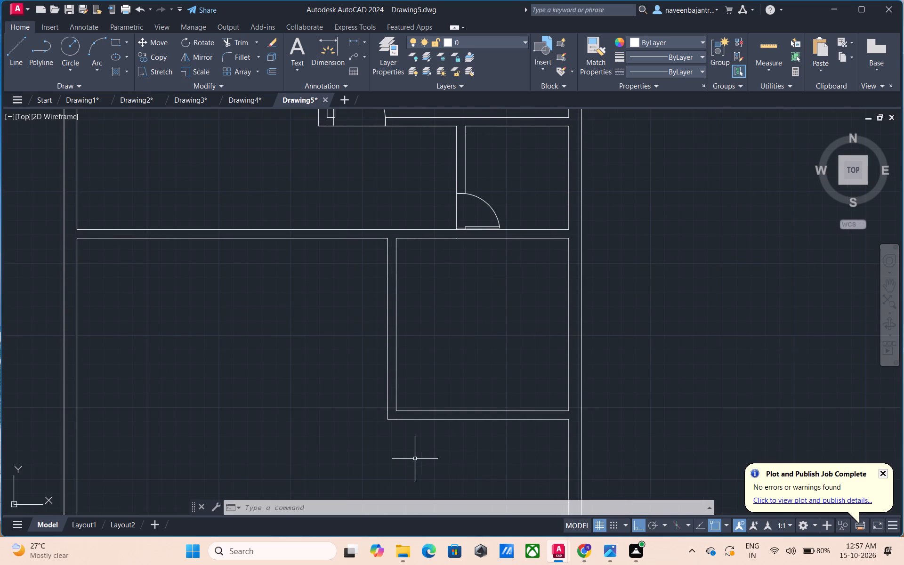
scroll(376, 436, "up", 2)
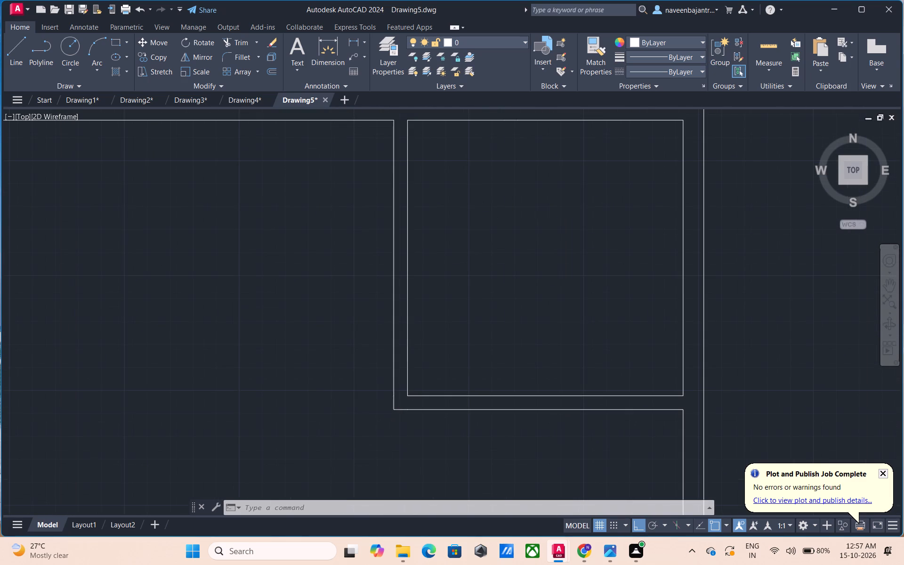
scroll(376, 436, "up", 1)
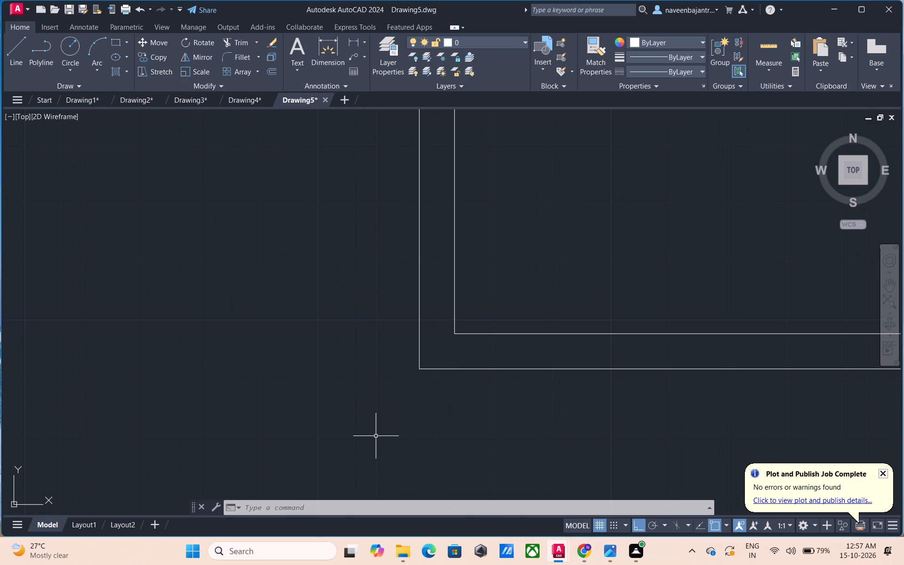
key("Escape")
type("l")
key("space")
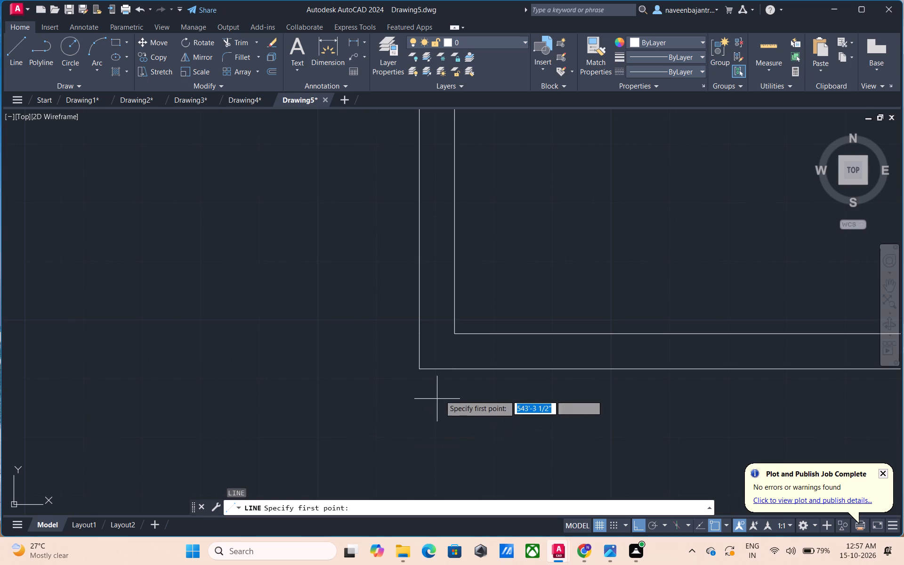
left_click(475, 321)
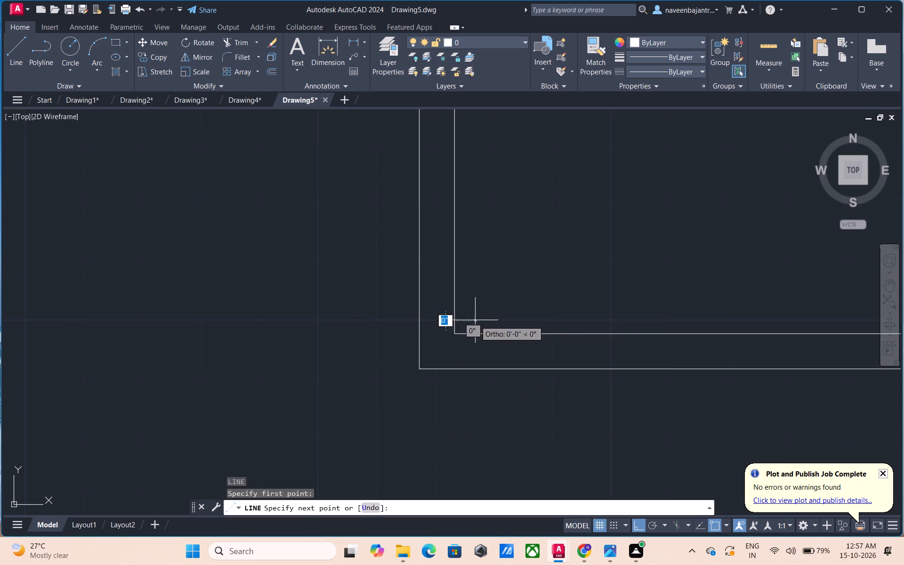
left_click(395, 325)
key("Escape")
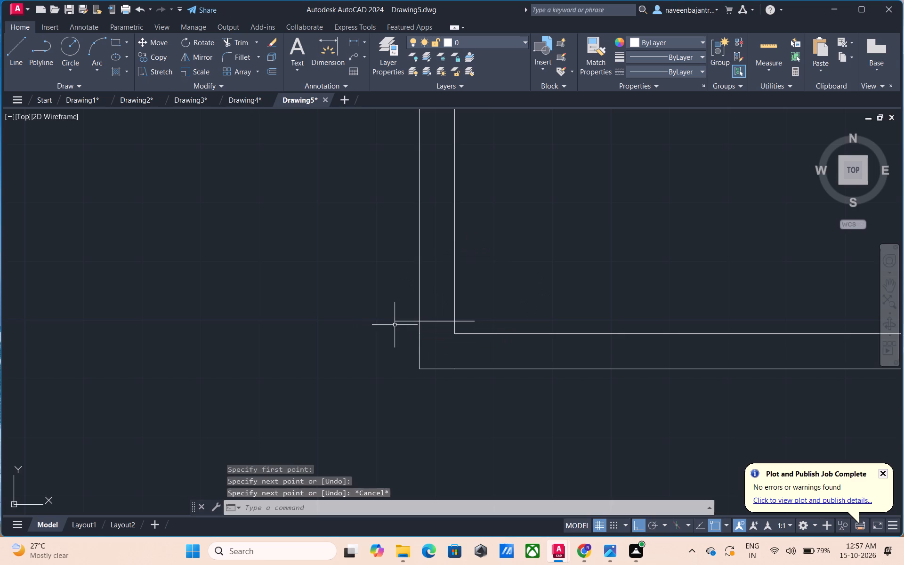
Trim both overhanging ends of the short line back to the partition faces to form the door jamb.
type("tr")
key("space")
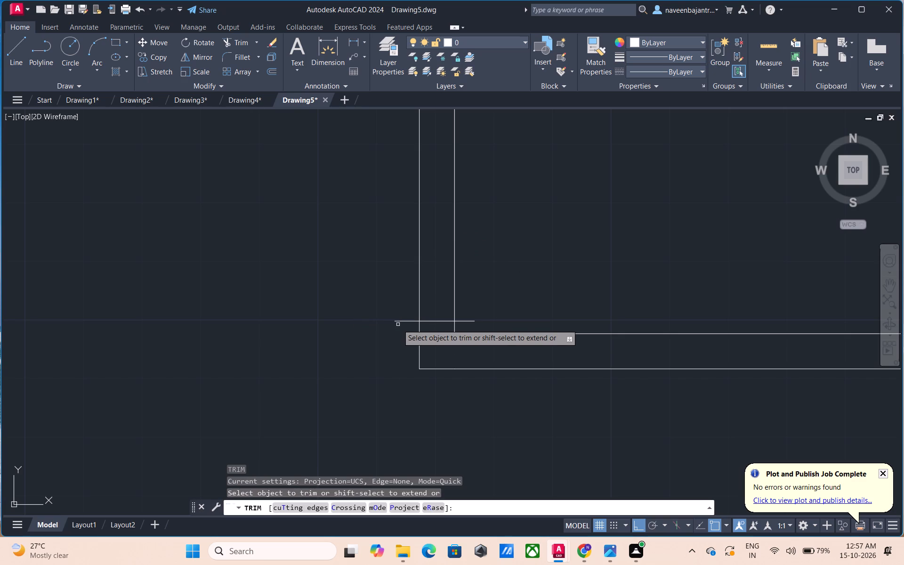
left_click(400, 322)
left_click(467, 322)
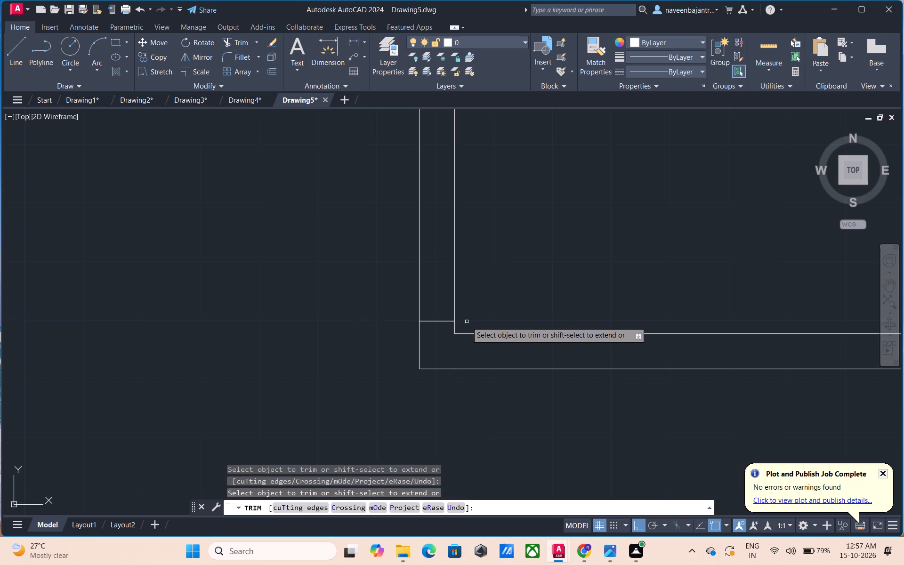
key("Escape")
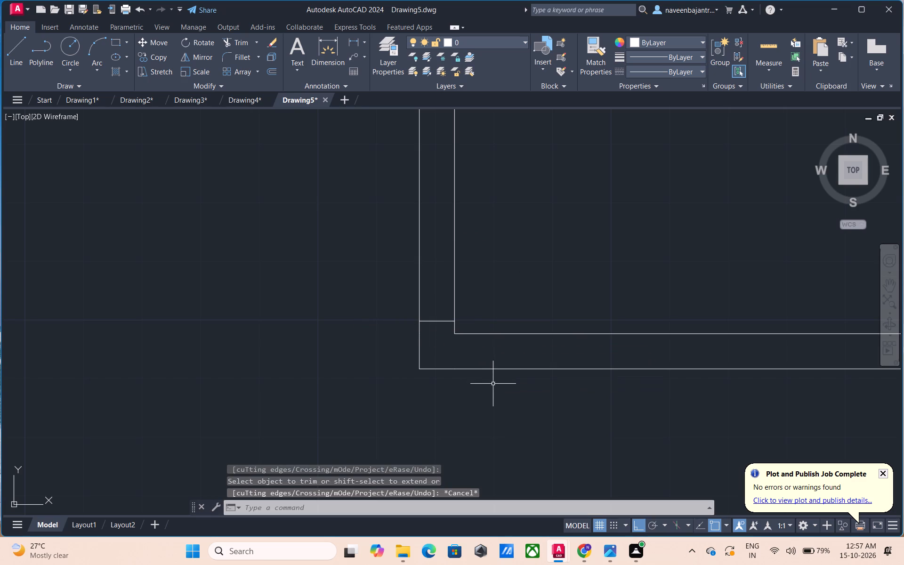
Draw a 3' door leaf line rightward from the jamb line into the lower-right room and offset it 1" upward for the leaf thickness.
type("l")
key("space")
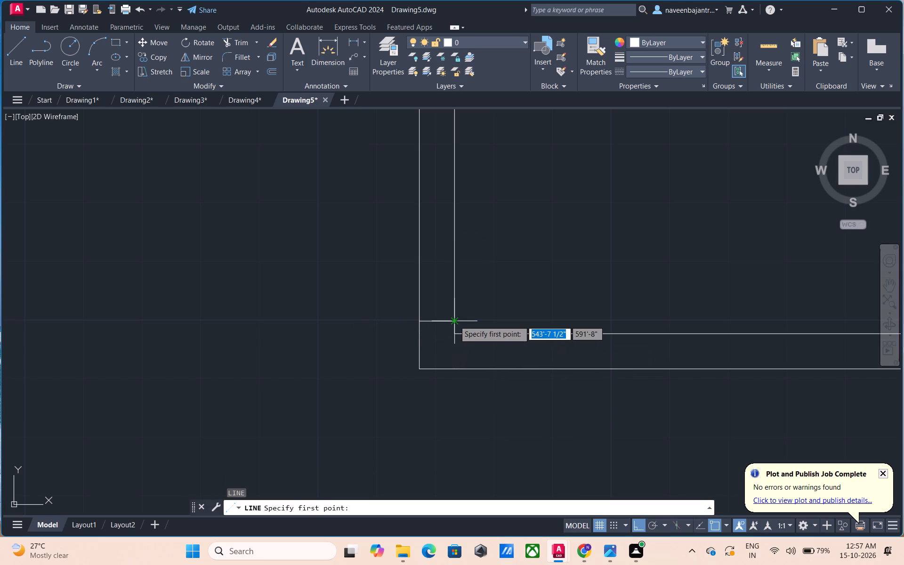
left_click(454, 321)
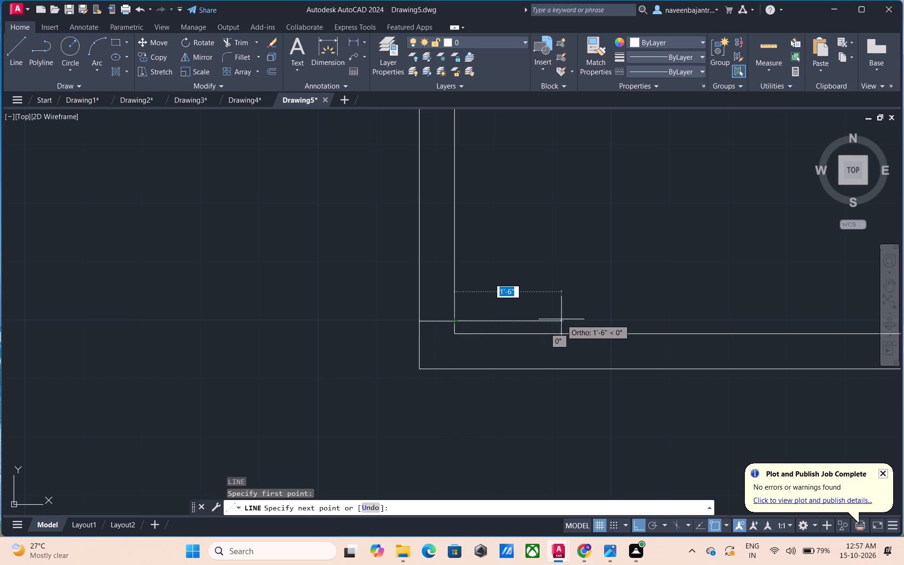
type("3'")
key("Return")
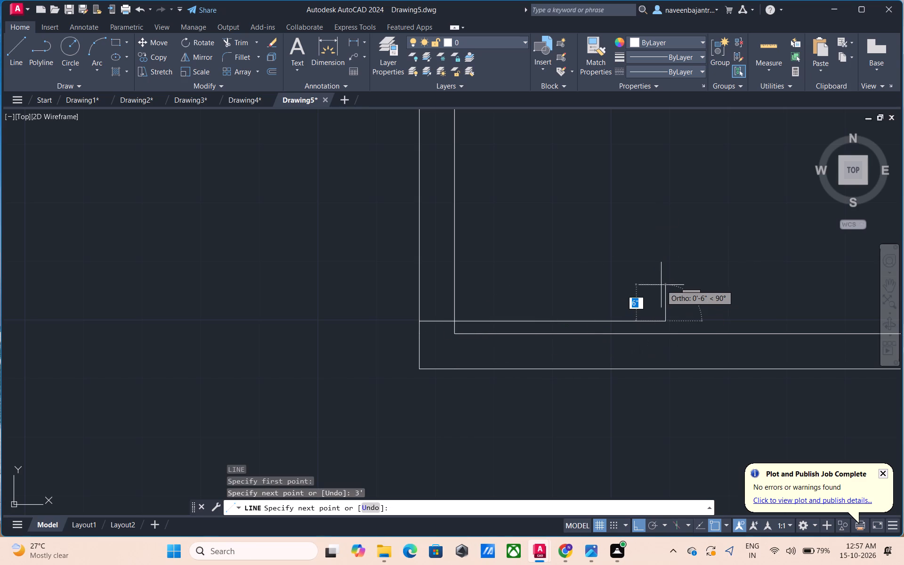
key("Escape")
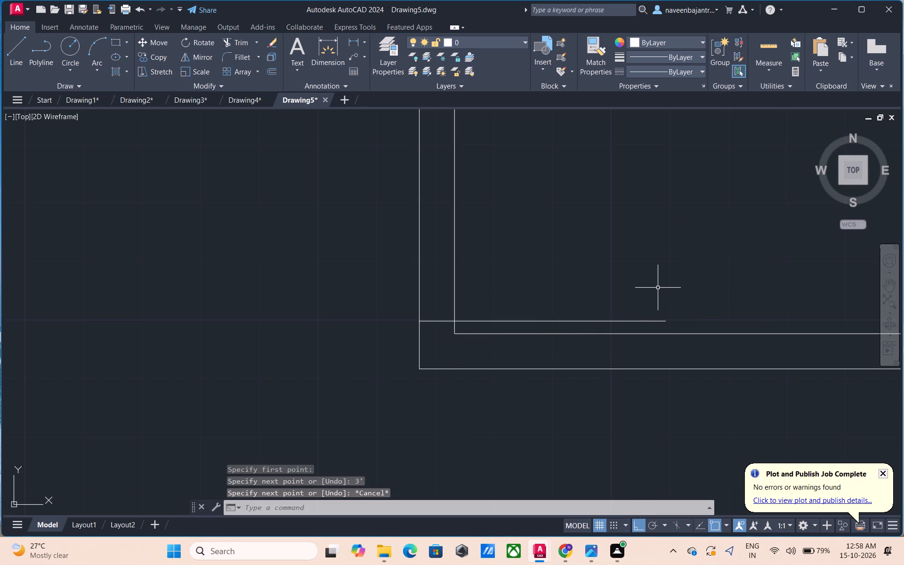
type("o 1\"")
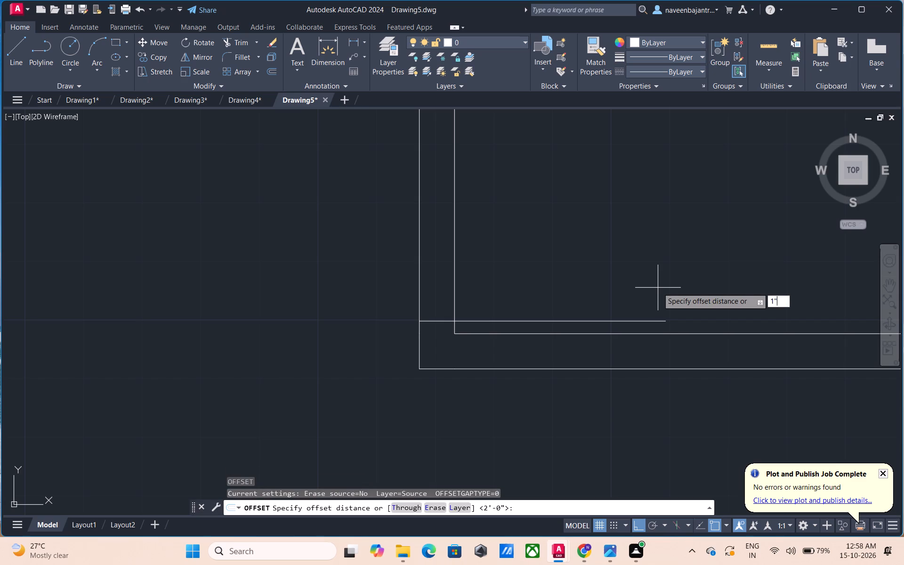
key("Return")
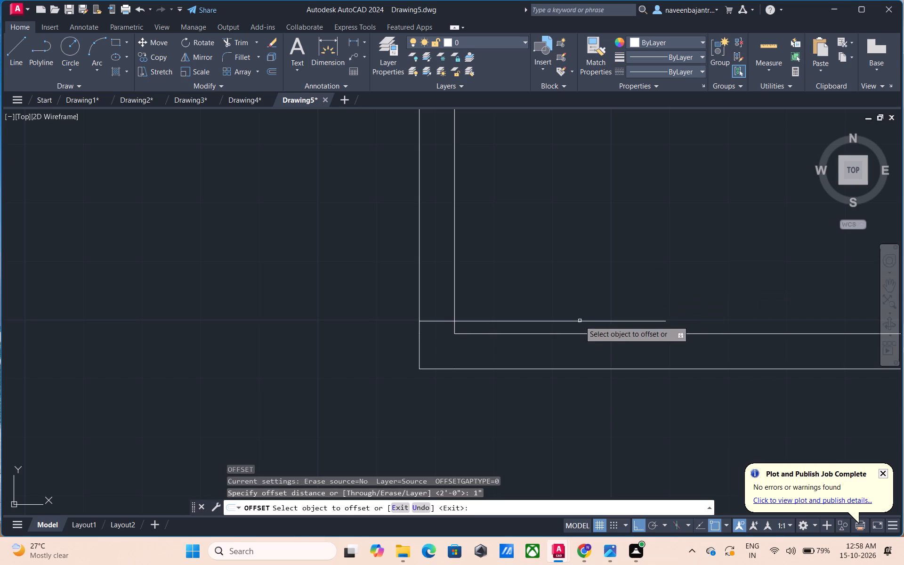
left_click(576, 321)
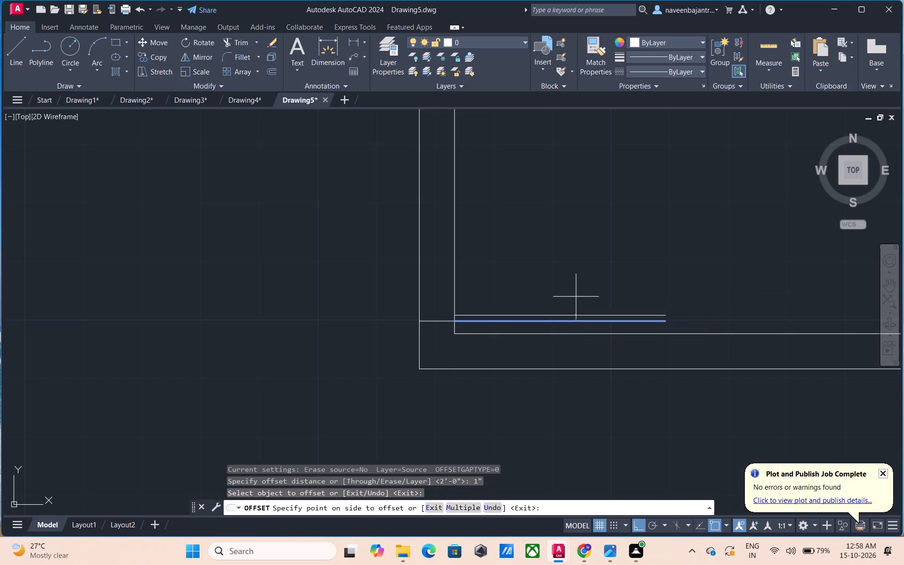
left_click(576, 297)
key("Escape")
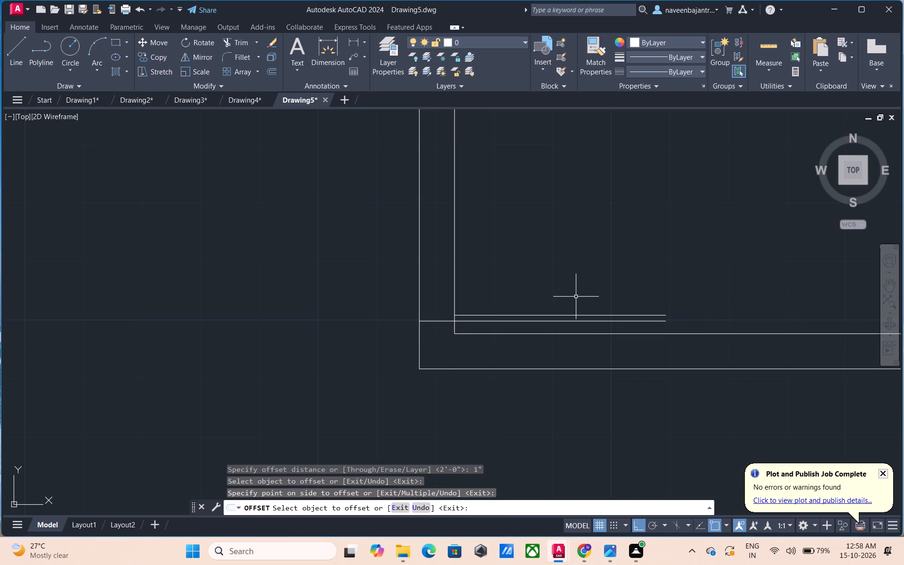
Offset the jamb line 3' upward within the partition to mark the opposite jamb.
type("o 3'")
key("Return")
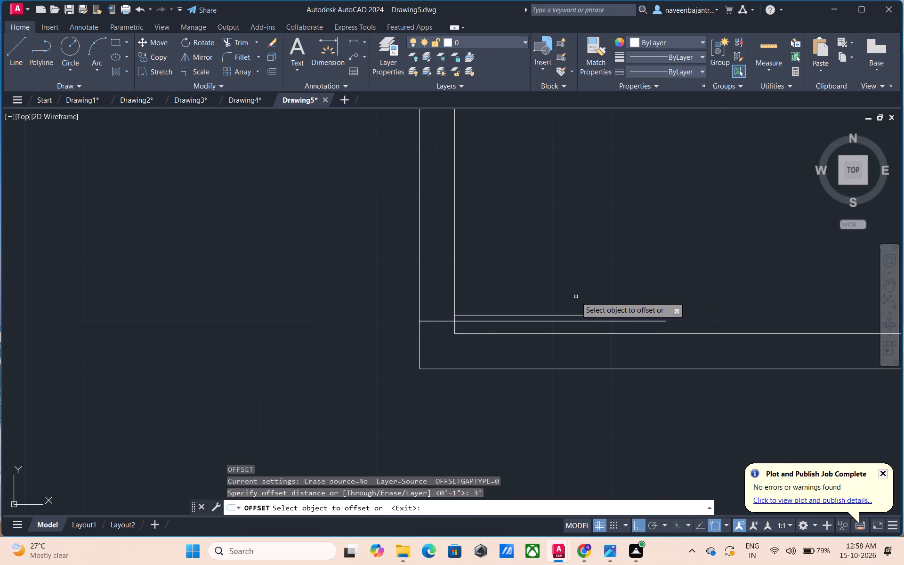
left_click(444, 321)
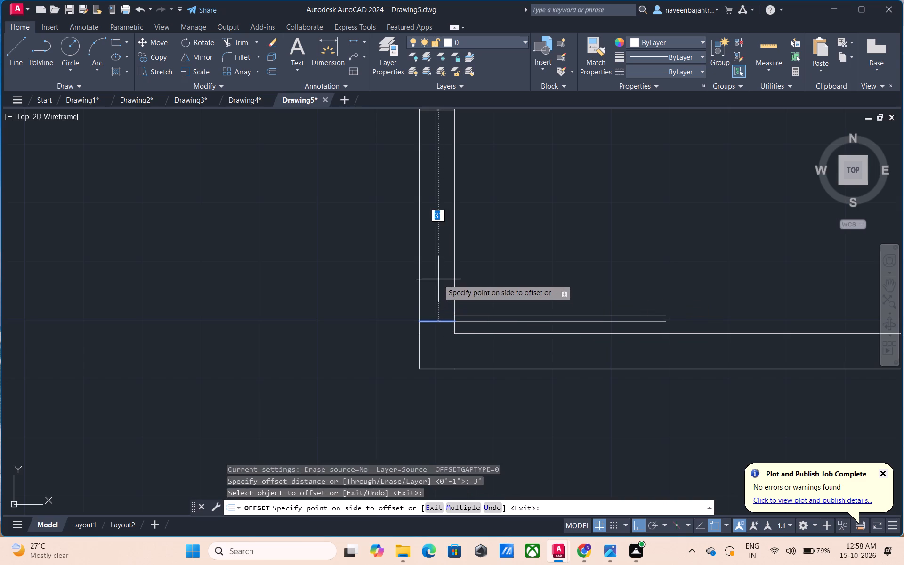
left_click(438, 279)
scroll(438, 279, "down", 2)
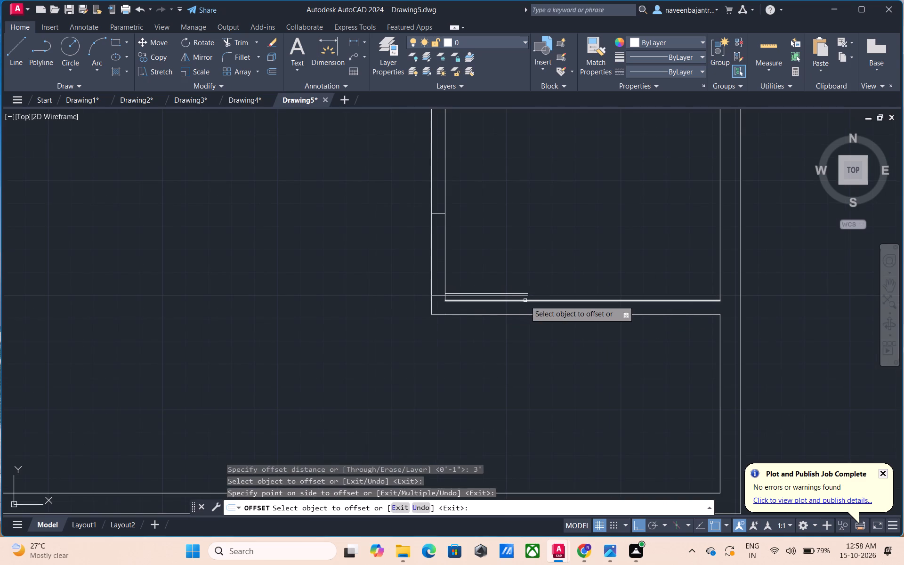
key("Escape")
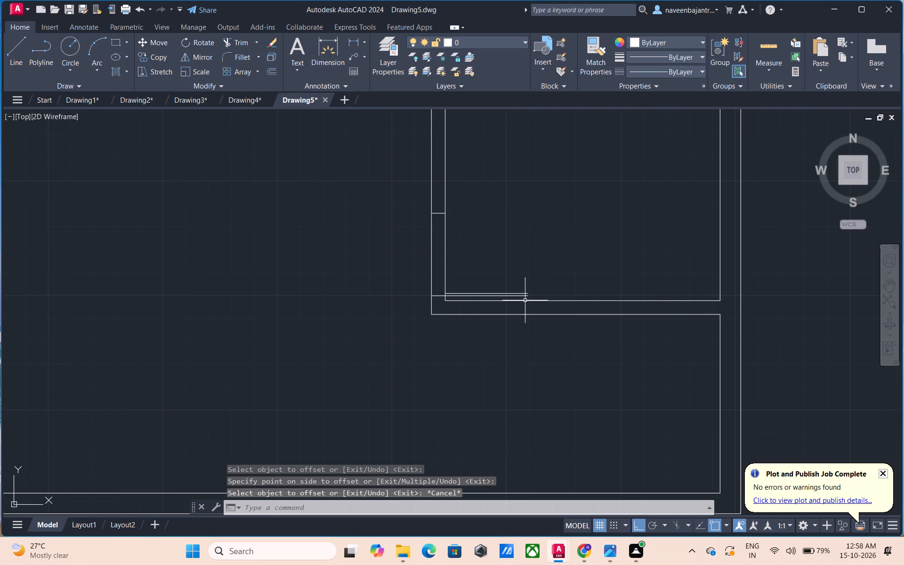
Draw the door swing arc from the end of the 3' leaf to the upper jamb line in the lower-right room.
scroll(525, 300, "up", 2)
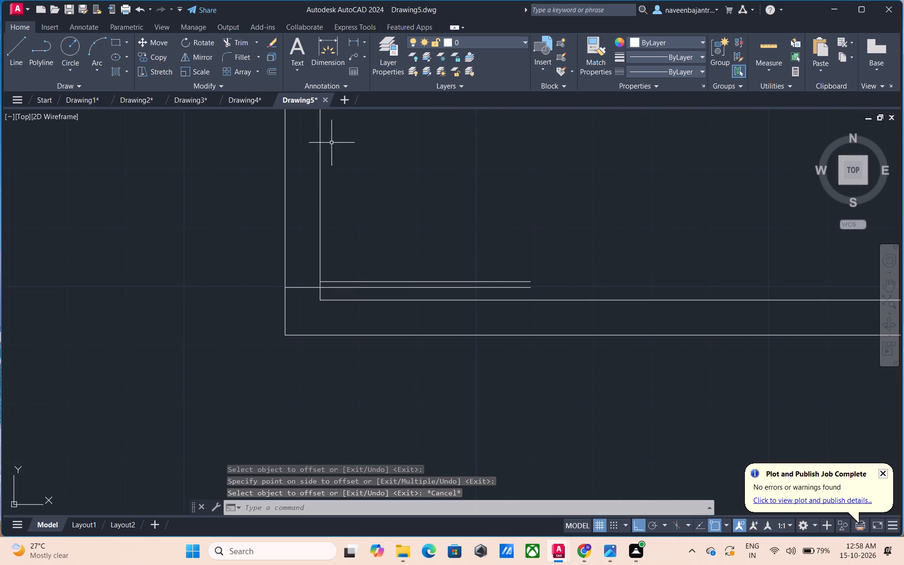
left_click(92, 47)
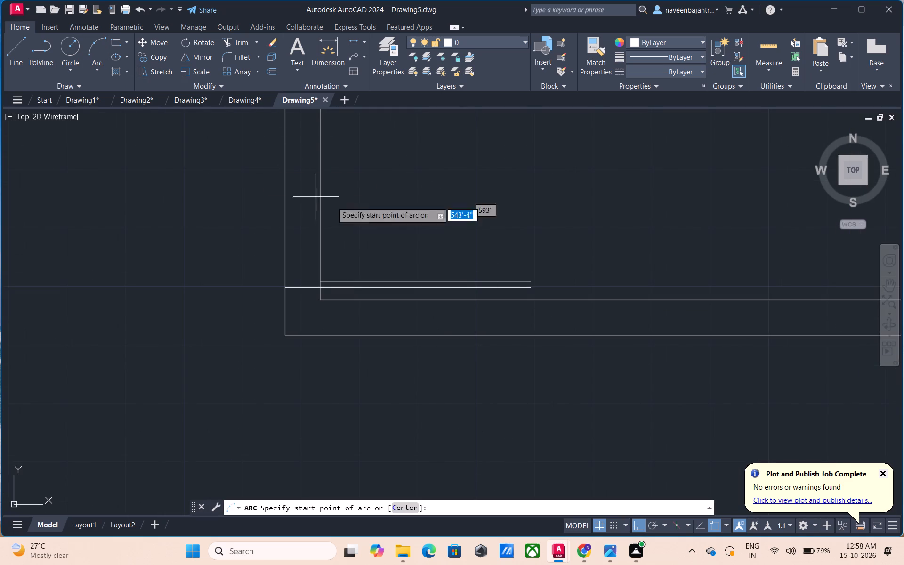
left_click(530, 288)
scroll(450, 241, "down", 3)
middle_click(428, 219)
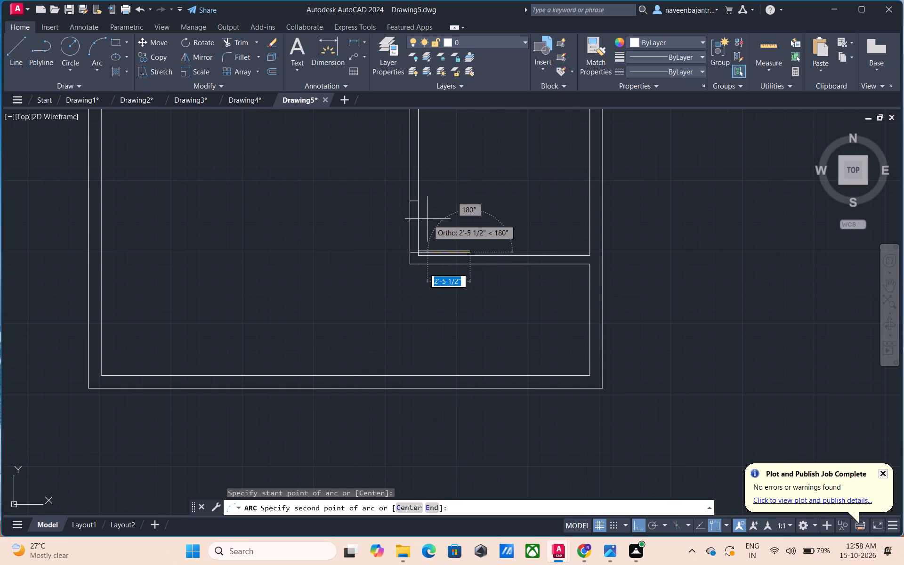
middle_click_drag(432, 228, 457, 295)
scroll(451, 280, "up", 3)
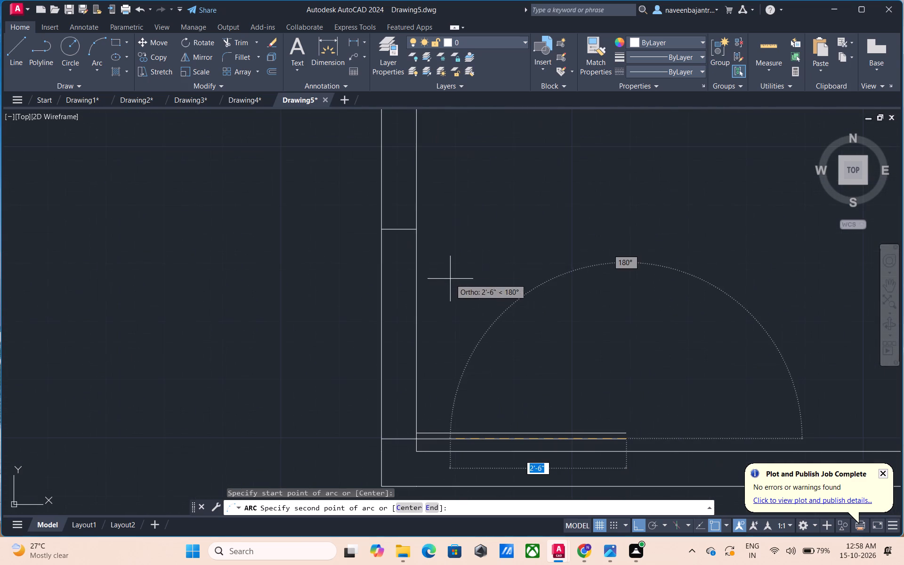
left_click(418, 227)
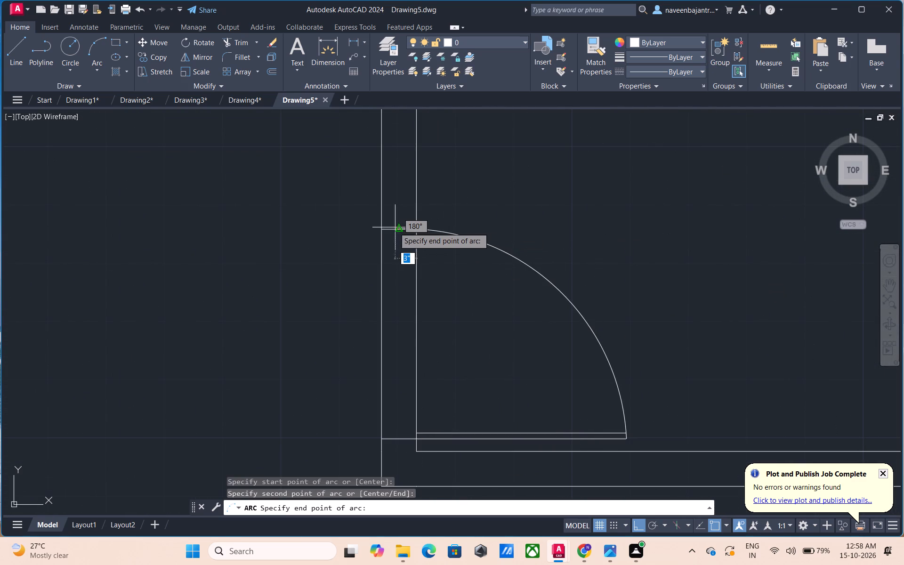
left_click(383, 227)
key("Escape")
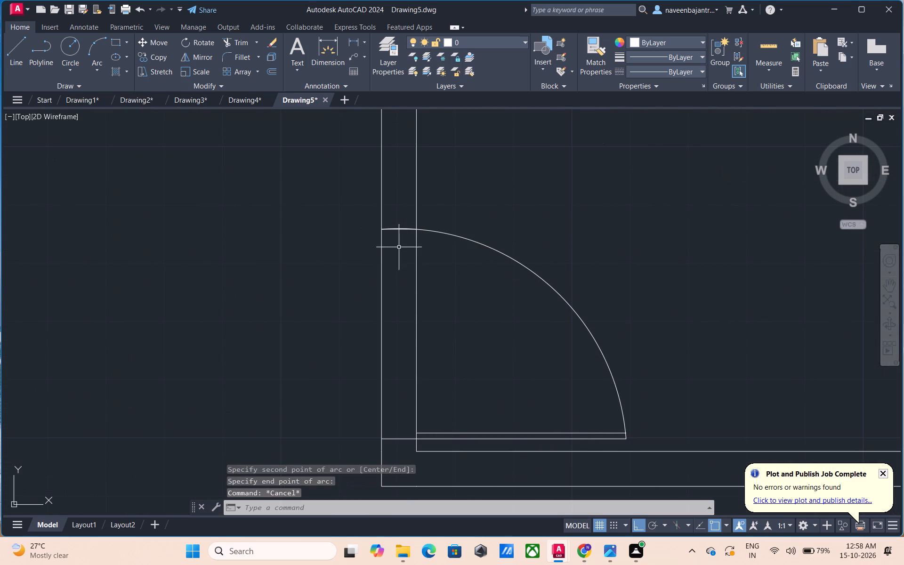
Trim the partition's room-side face between the 3' door's jambs and the upper leaf line's overhang beyond the swing arc.
type("tr")
key("space")
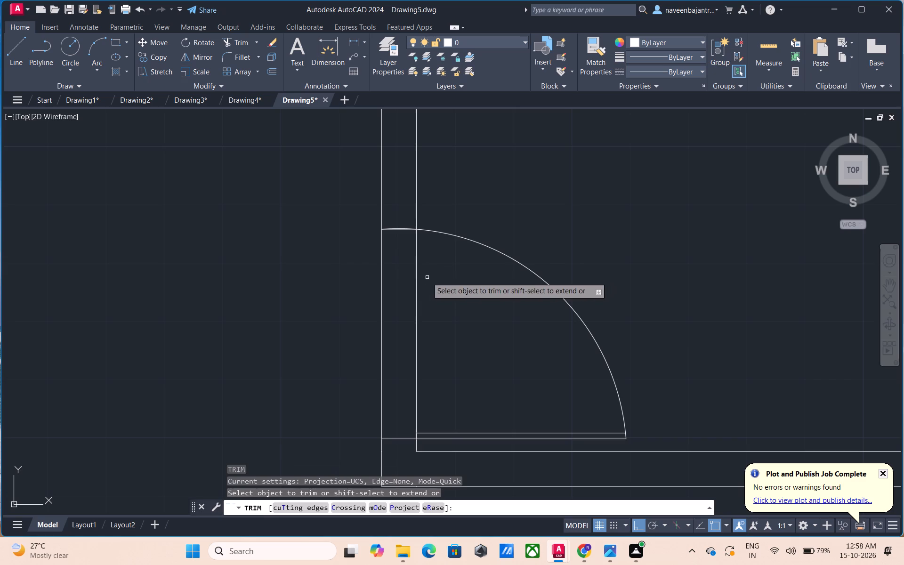
left_click(416, 297)
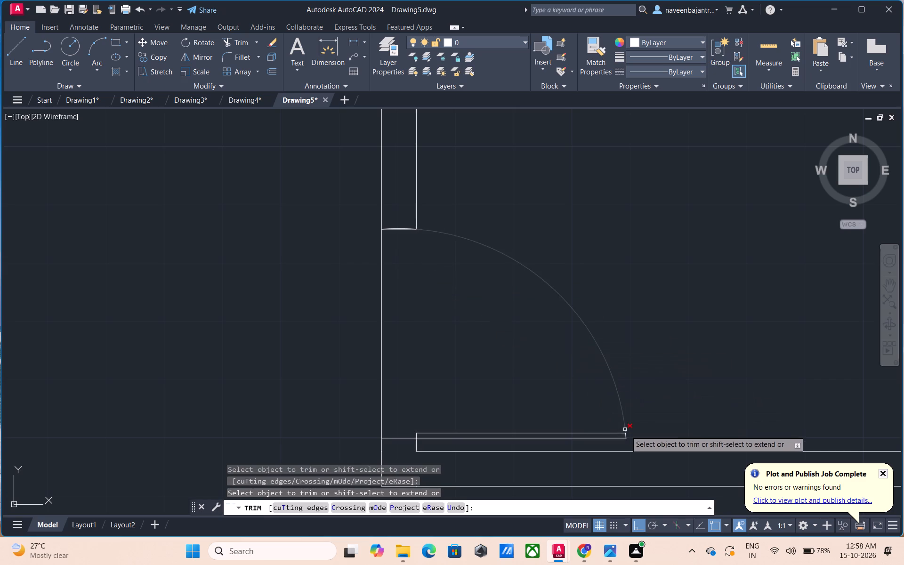
scroll(626, 431, "up", 3)
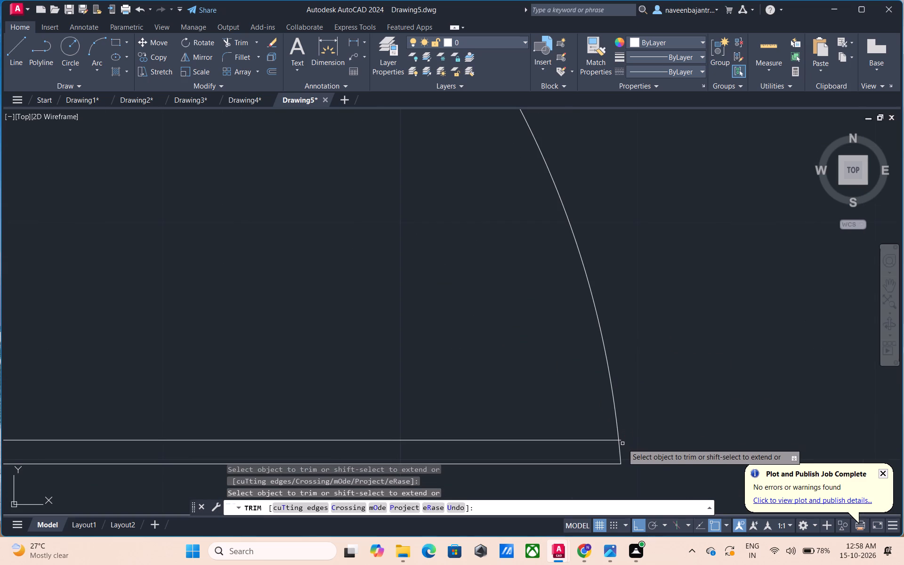
scroll(622, 443, "up", 5)
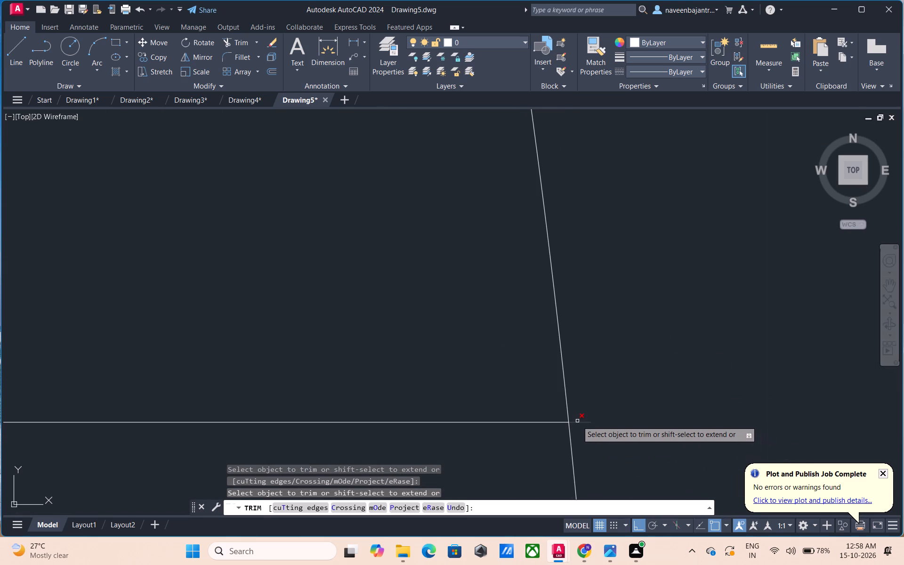
left_click(577, 421)
scroll(577, 421, "down", 8)
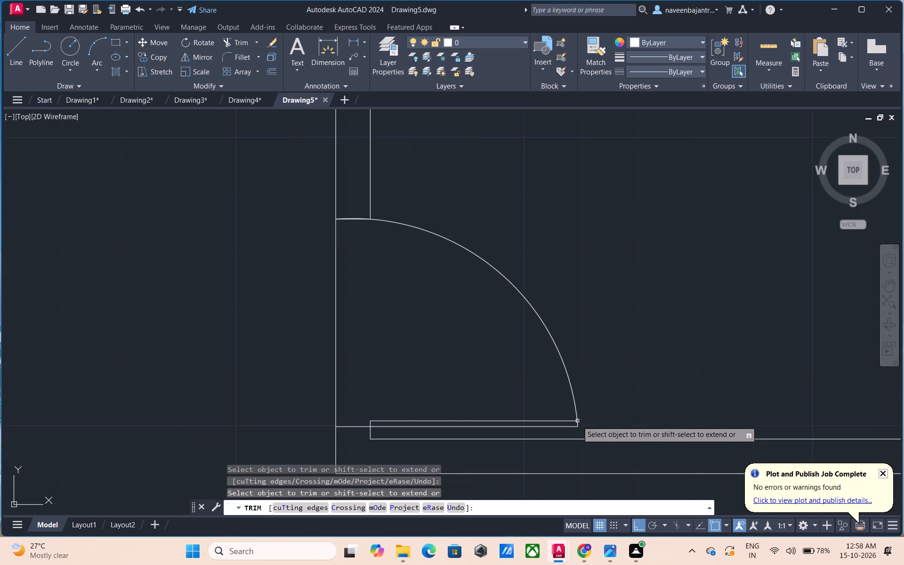
Trim the leaf lines that overhang the swing arcs of the small 2' door and the upper-right room's door.
scroll(577, 421, "down", 3)
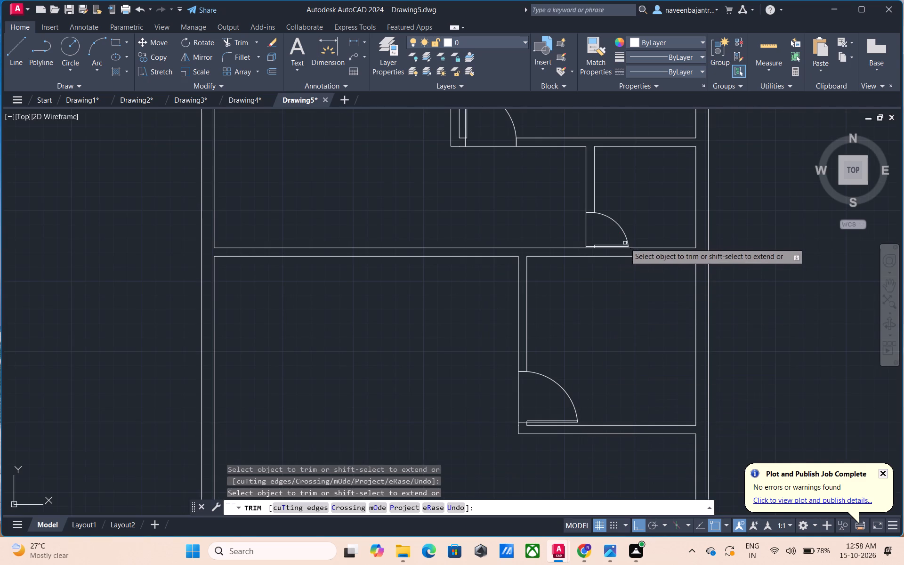
scroll(632, 245, "up", 6)
scroll(553, 234, "up", 3)
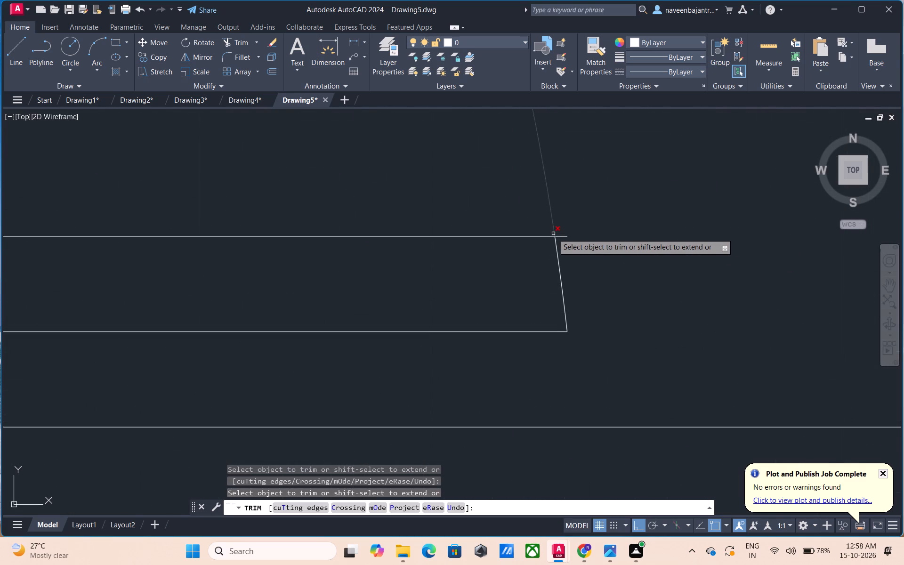
scroll(553, 234, "up", 1)
left_click(567, 239)
scroll(567, 239, "down", 10)
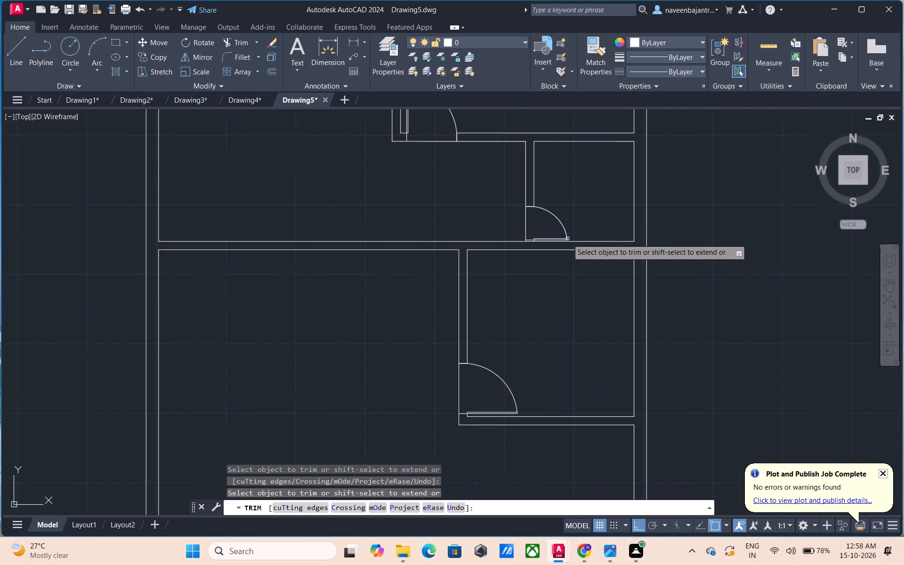
scroll(567, 239, "down", 2)
scroll(506, 176, "up", 10)
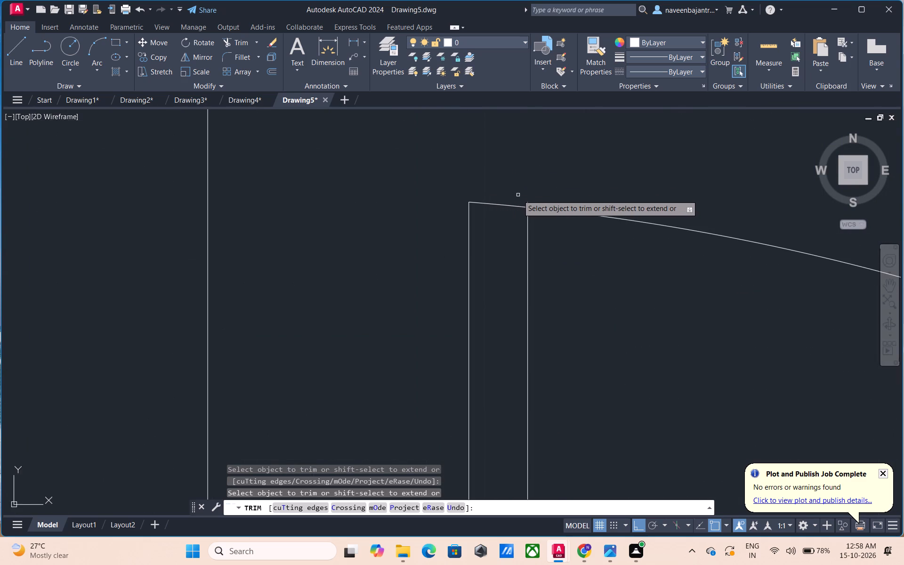
scroll(518, 195, "up", 3)
left_click(556, 228)
scroll(556, 228, "down", 5)
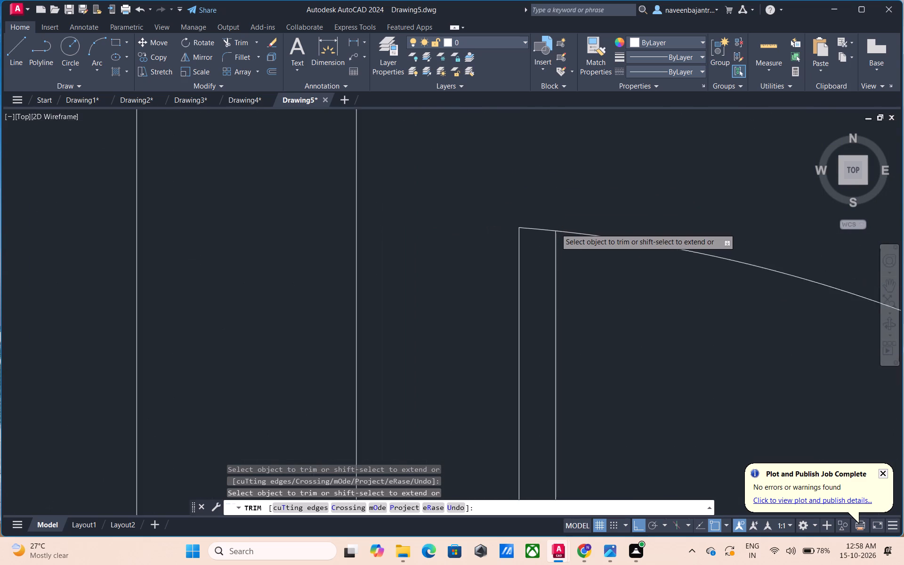
scroll(556, 228, "down", 9)
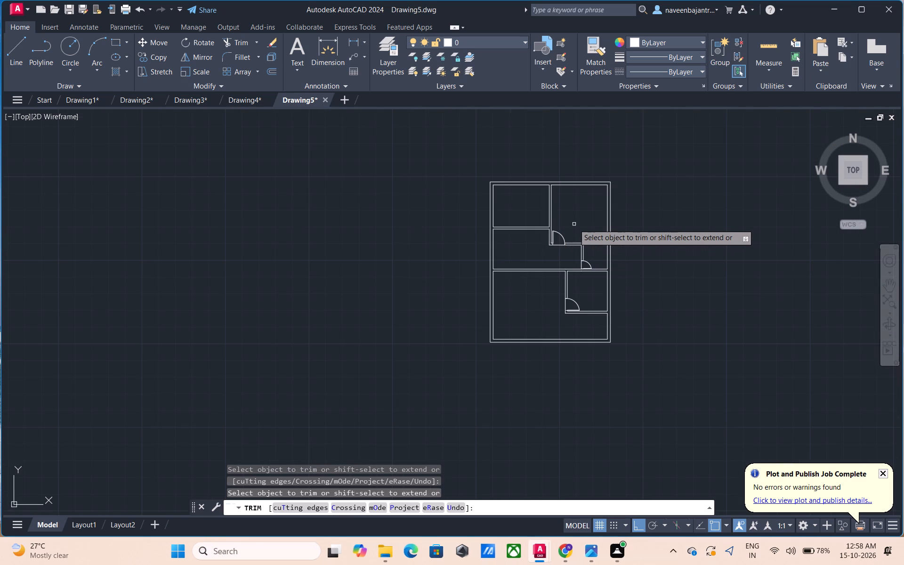
Review the whole floor plan, checking the rooms, partitions and door placements.
middle_click_drag(574, 224, 553, 260)
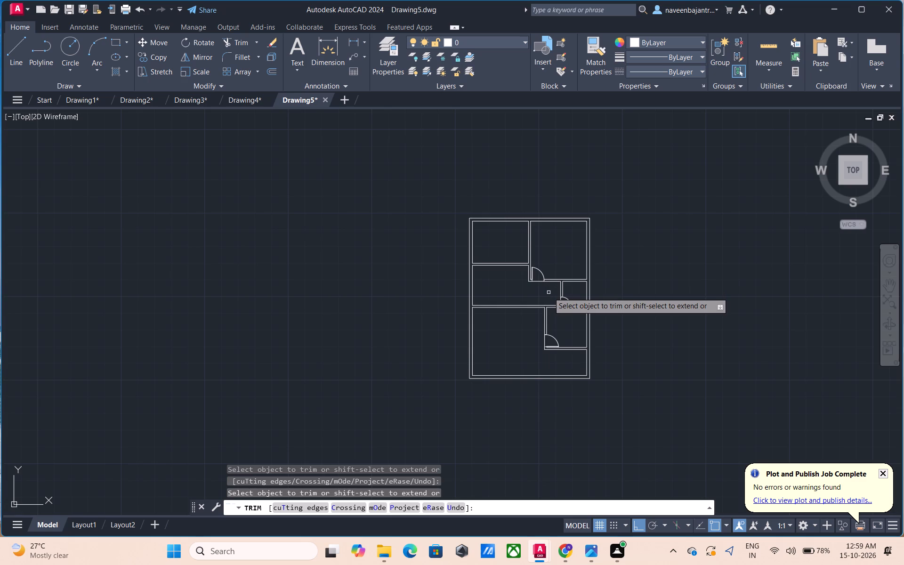
scroll(549, 292, "up", 1)
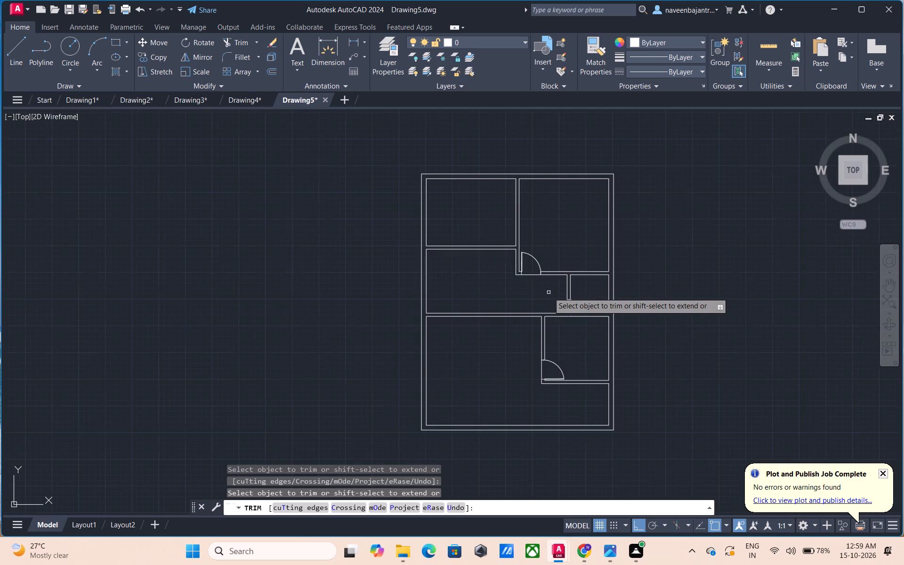
scroll(549, 292, "up", 1)
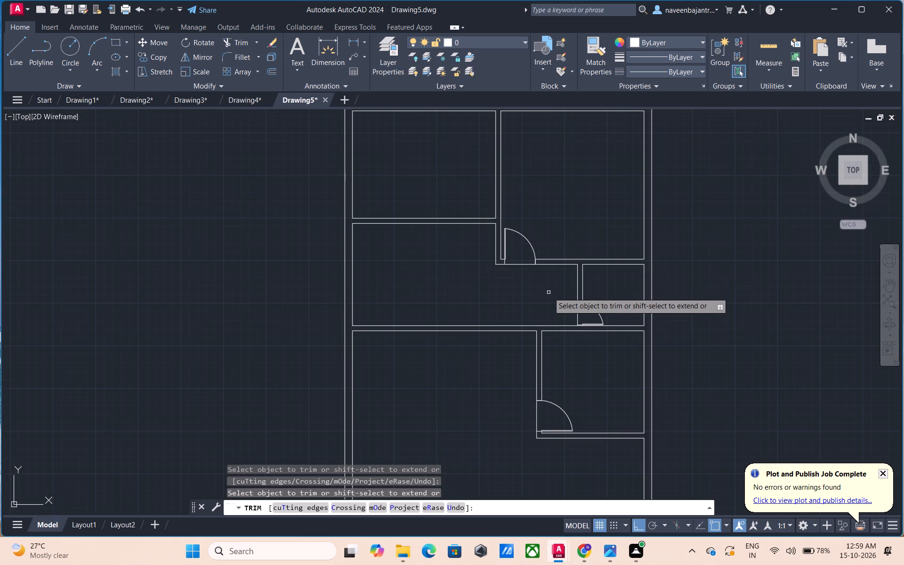
scroll(549, 292, "up", 1)
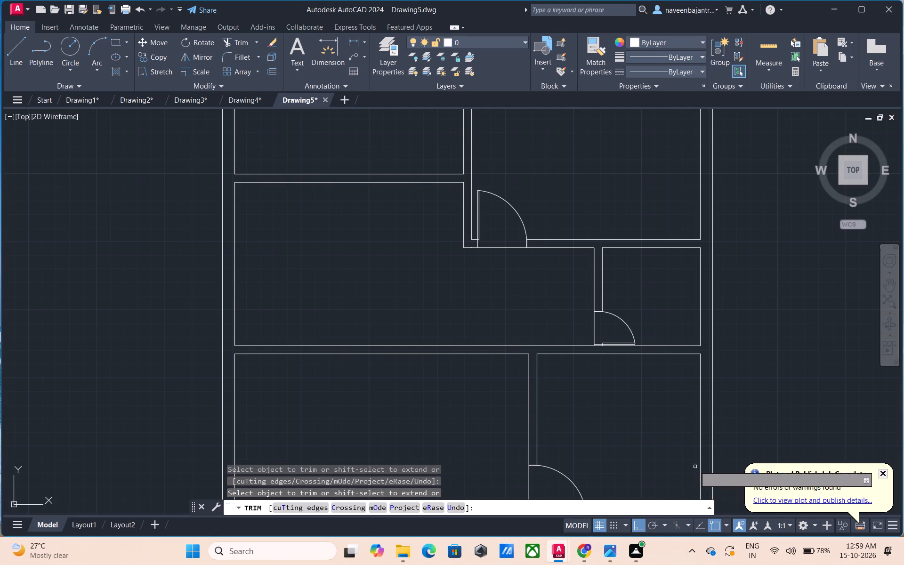
scroll(662, 426, "down", 1)
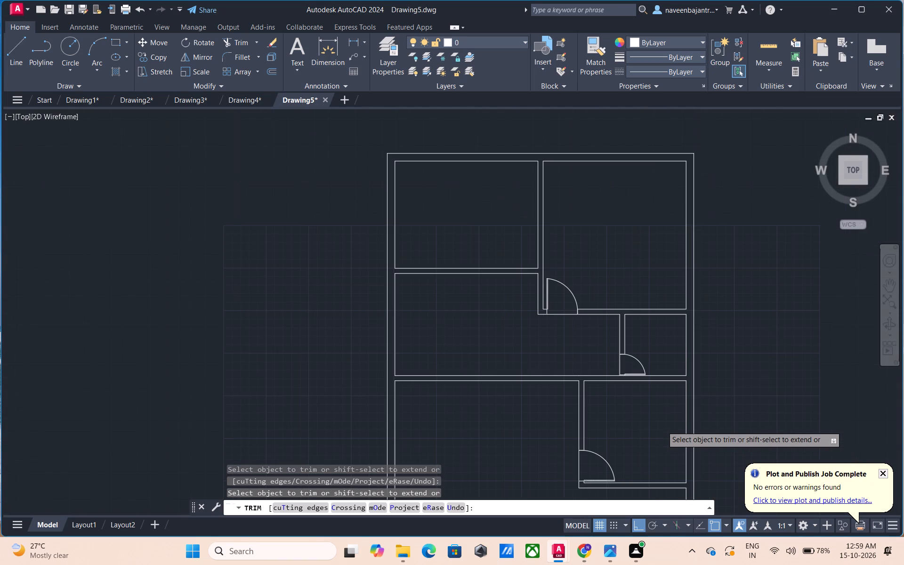
scroll(662, 426, "down", 1)
middle_click_drag(662, 426, 639, 375)
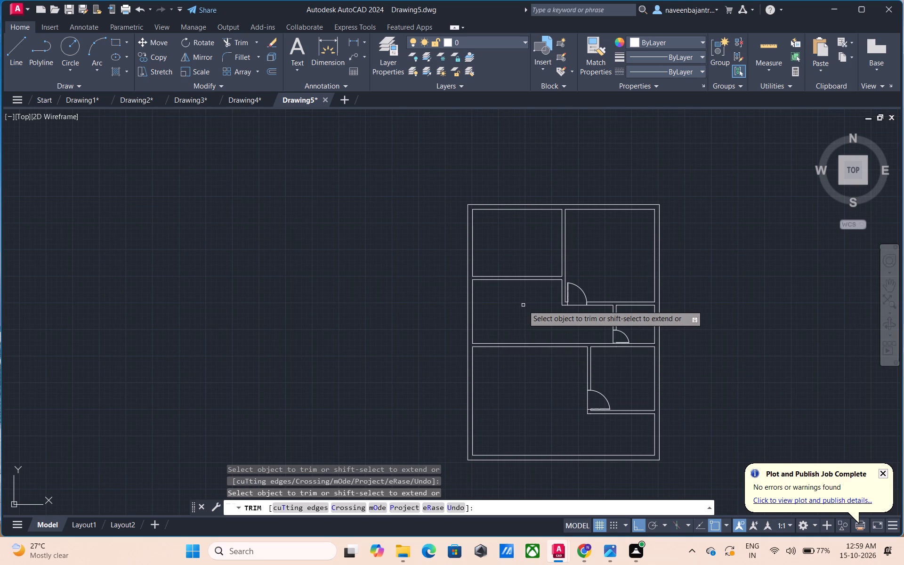
middle_click_drag(523, 305, 507, 314)
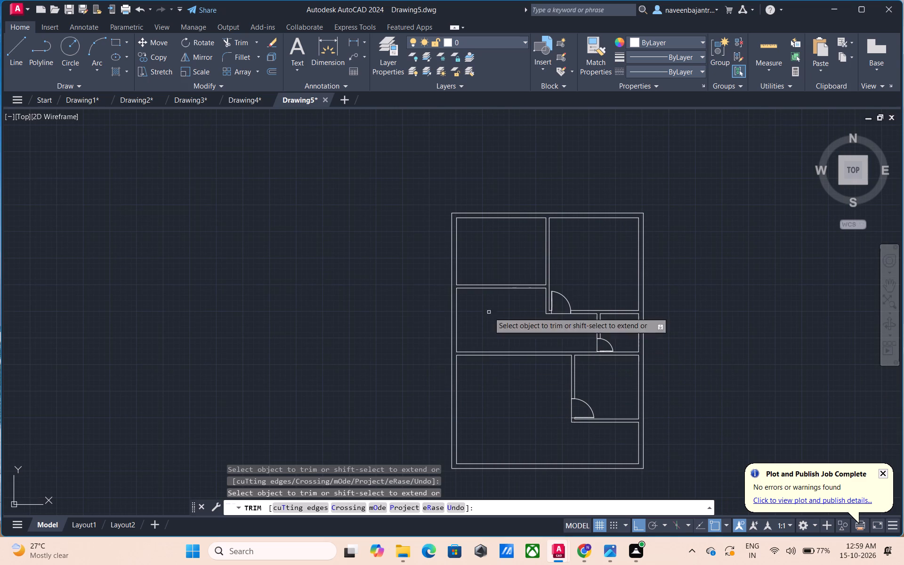
Draw a short vertical line across the horizontal partition below the upper-left room, a little left of the partition's middle.
middle_click_drag(494, 254, 476, 293)
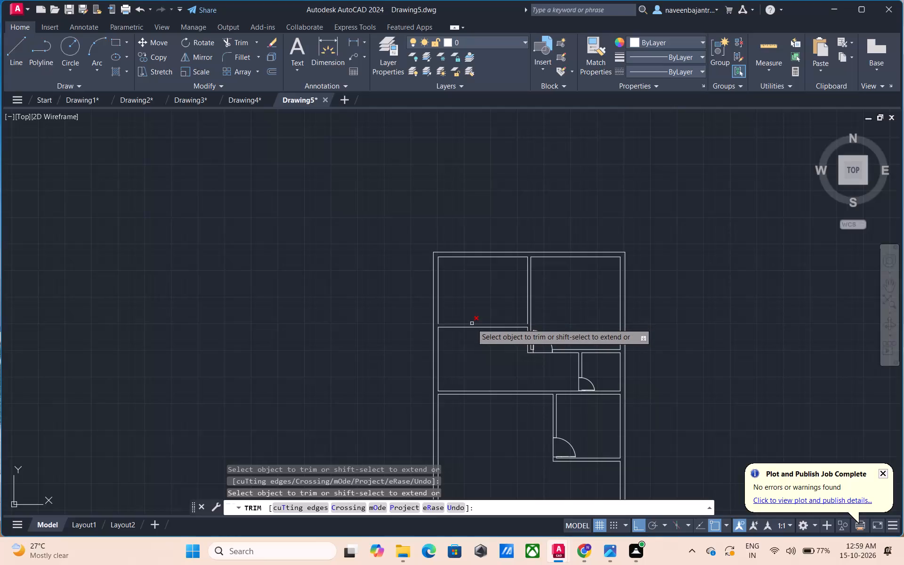
scroll(457, 350, "up", 2)
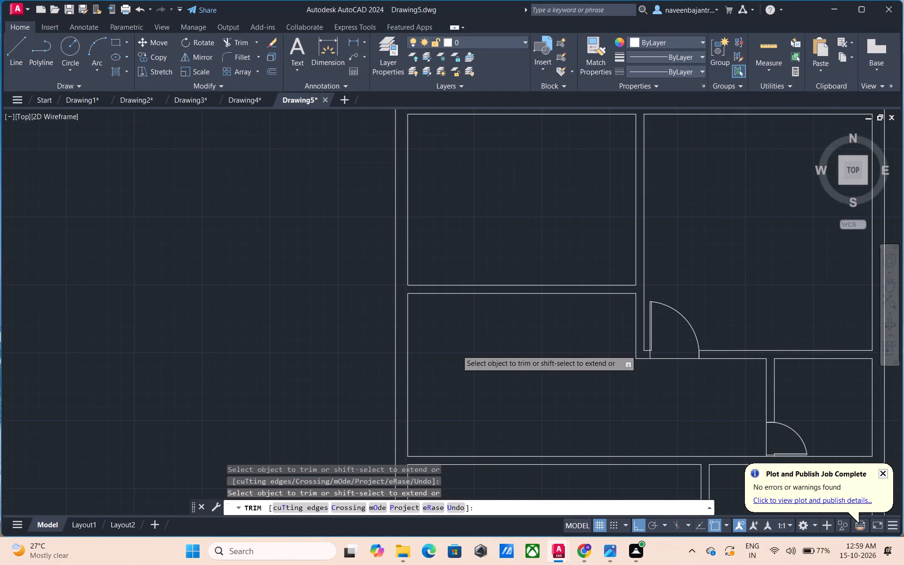
key("Escape")
type("l")
key("space")
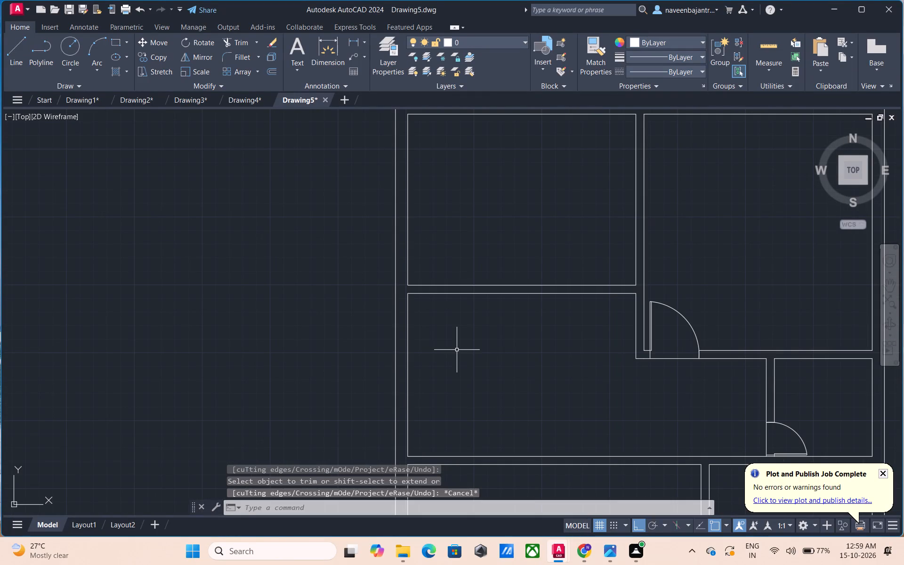
left_click(490, 278)
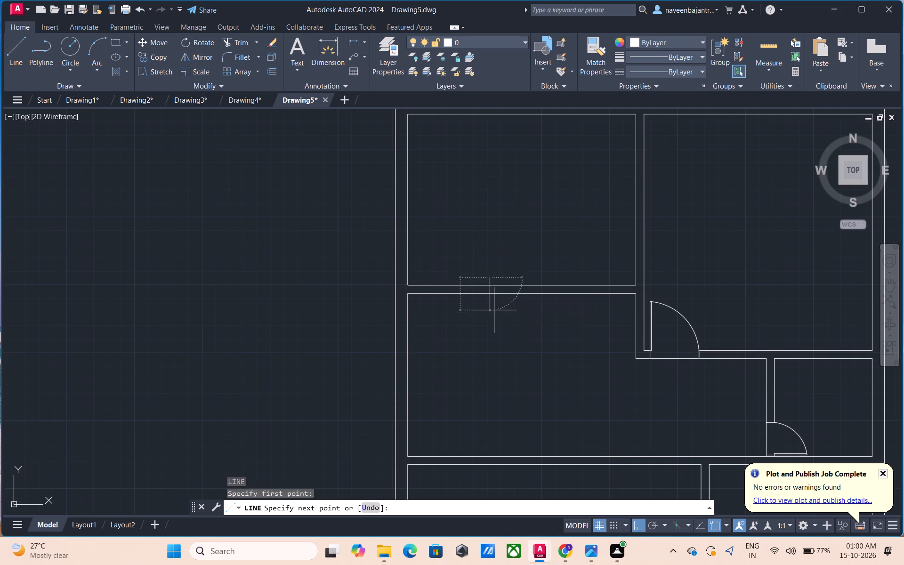
left_click(494, 310)
key("Escape")
Trim the vertical line to the partition faces and remove both partition faces to its right, leaving a capped wall stub.
type("tr")
key("space")
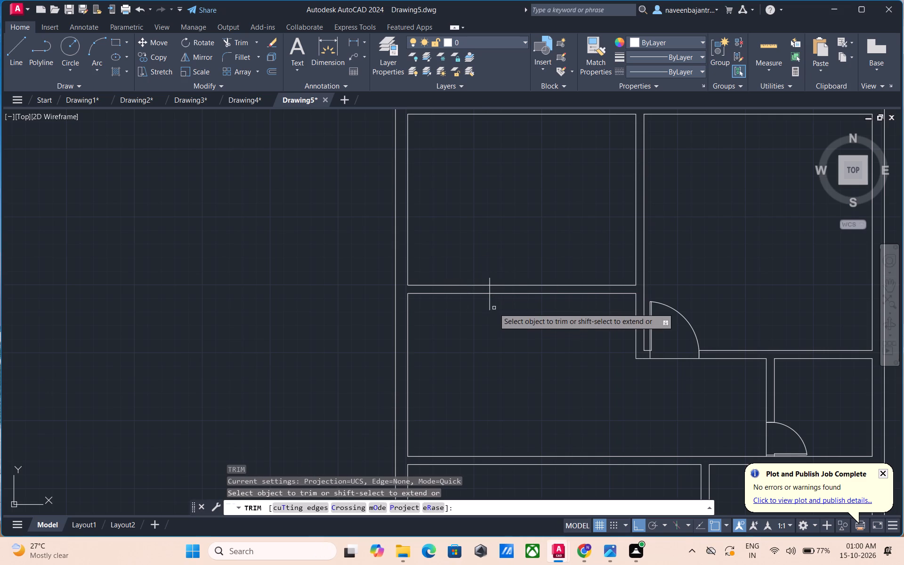
left_click(491, 303)
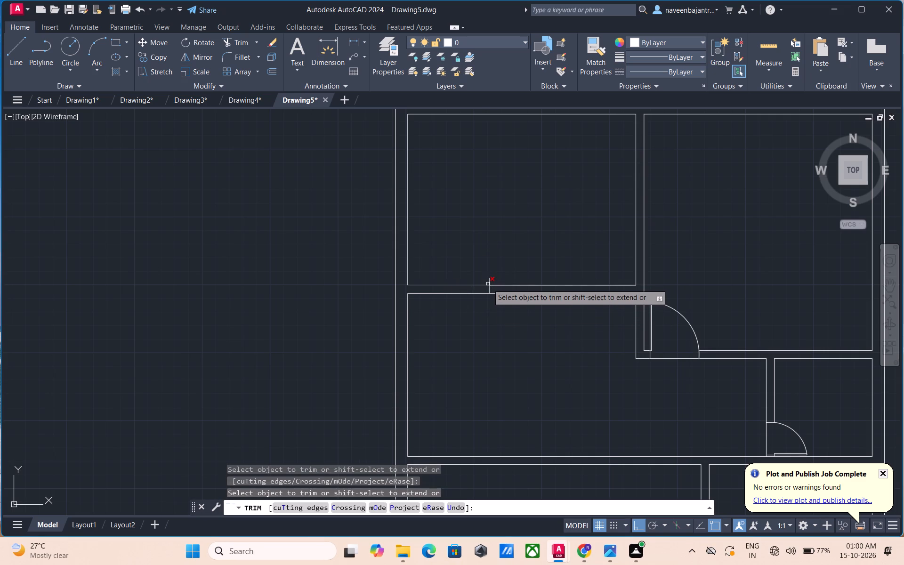
left_click(489, 279)
left_click(520, 284)
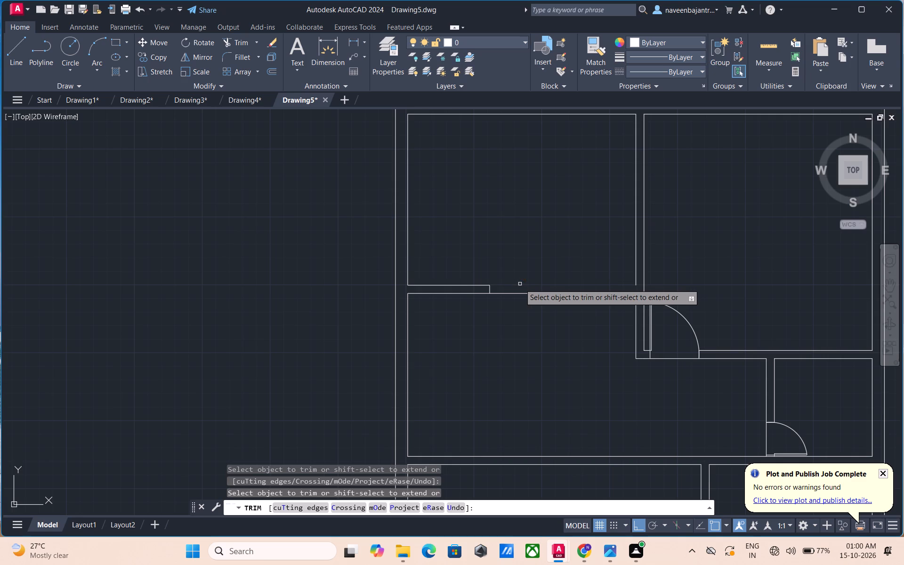
left_click(537, 294)
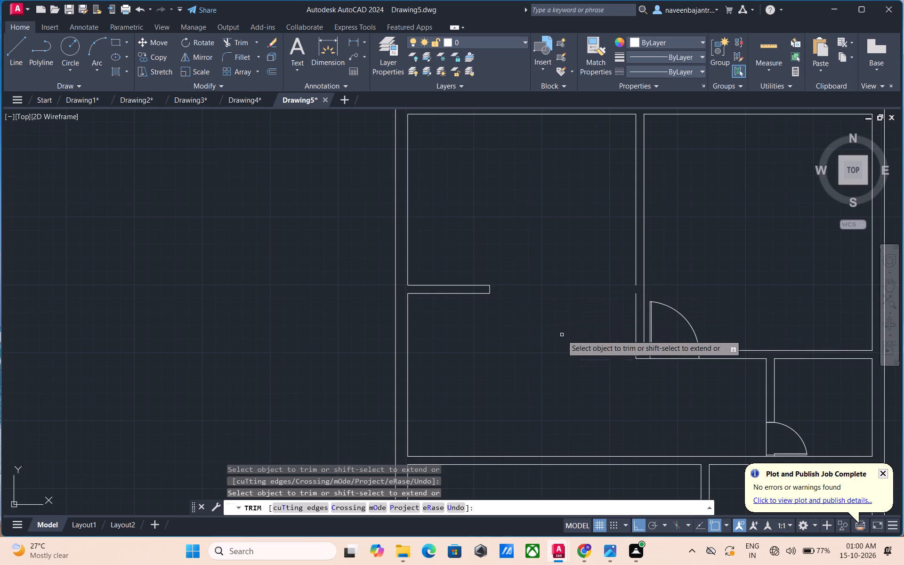
key("Escape")
Extend the left face of the central vertical partition downward to close the gap where the removed partition joined it.
type("ex")
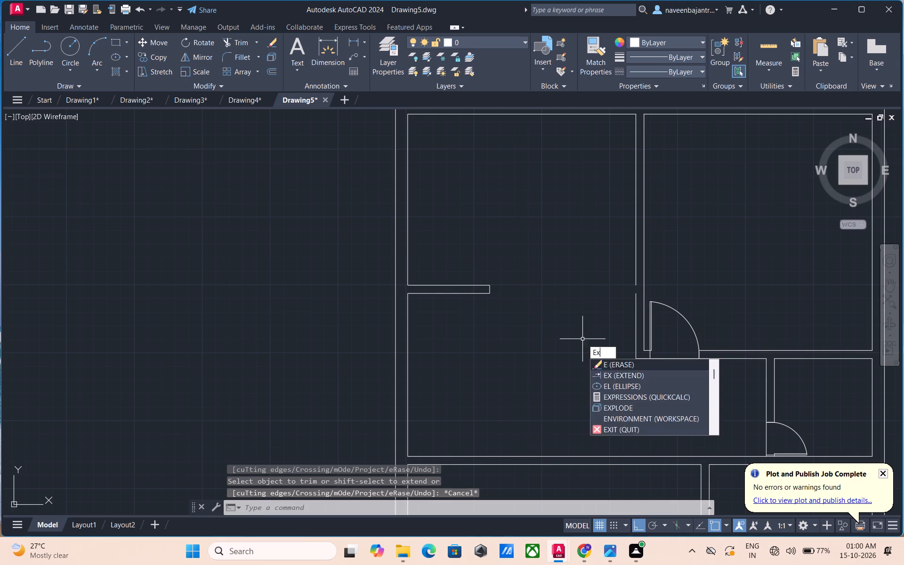
key("space")
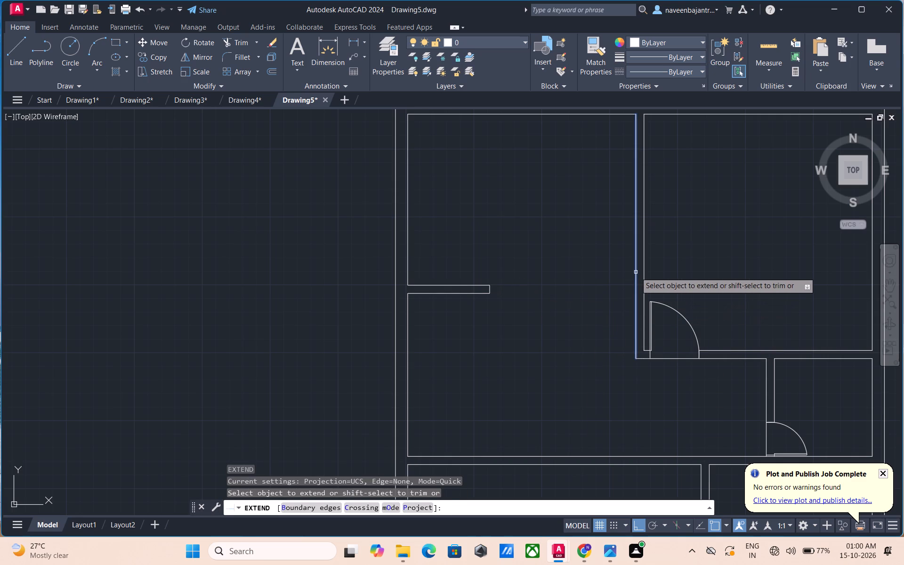
left_click(636, 272)
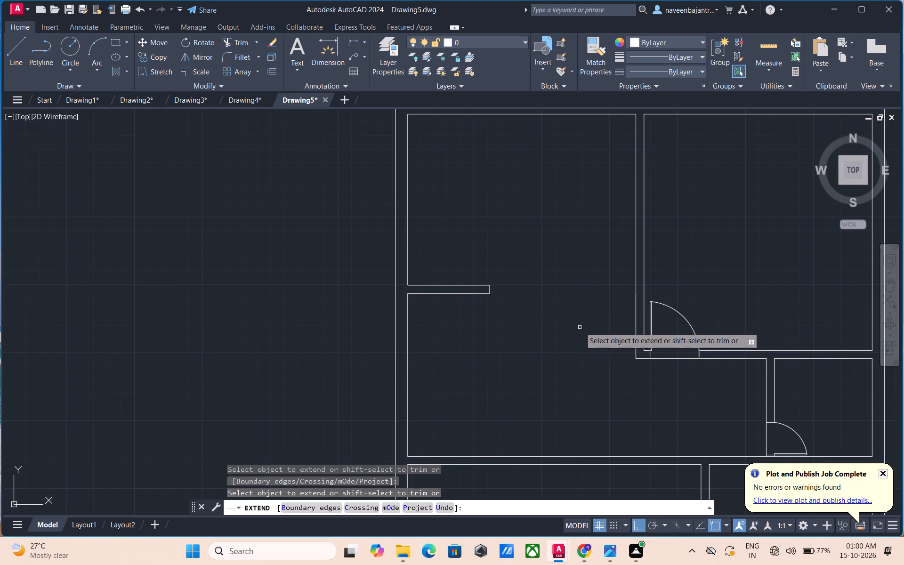
Draw a short vertical line across the long middle horizontal partition, roughly below the centre of the open hall.
key("Escape")
scroll(580, 330, "down", 1)
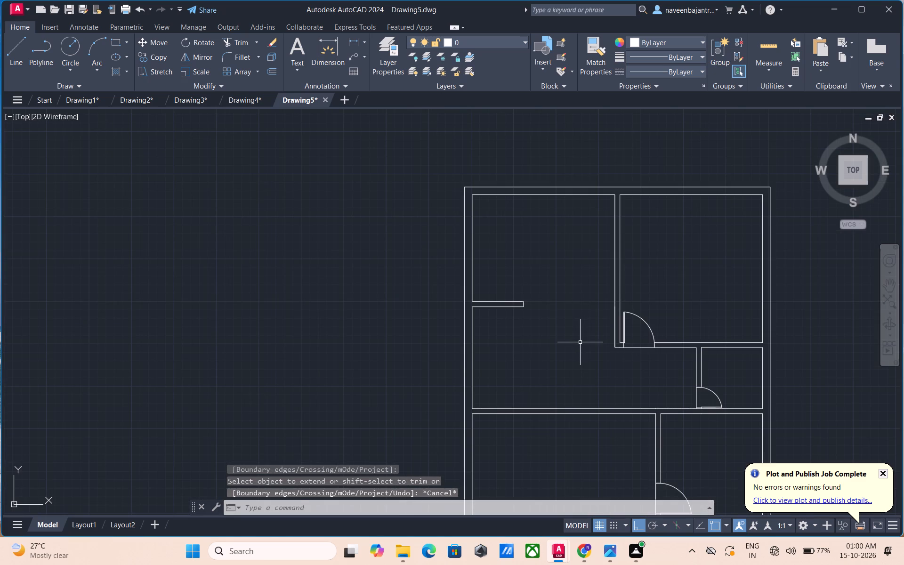
middle_click_drag(580, 343, 544, 314)
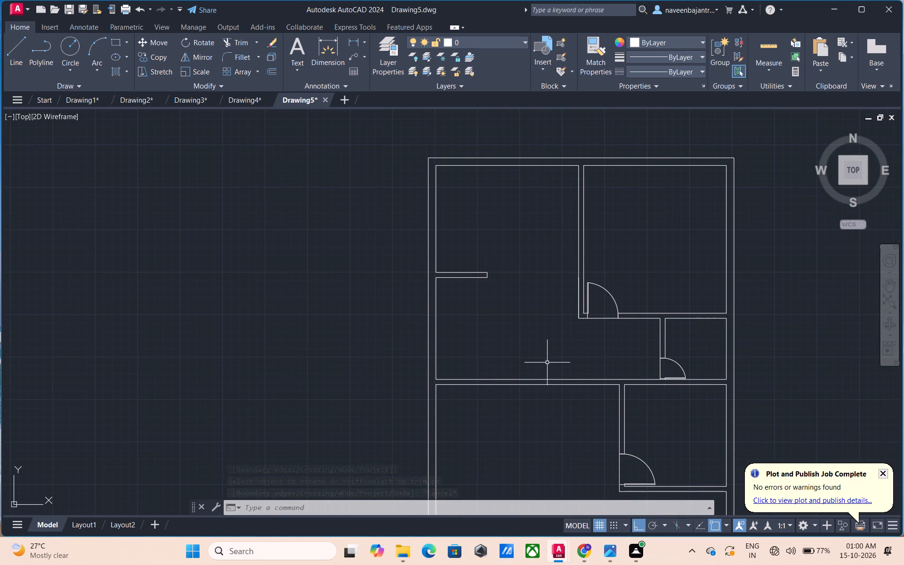
middle_click_drag(547, 363, 547, 344)
key("Escape")
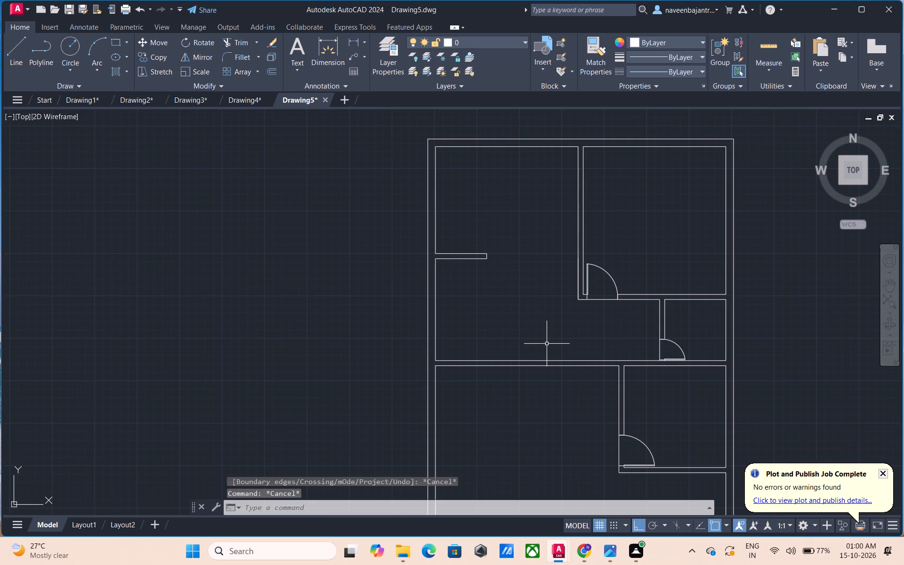
type("l")
key("space")
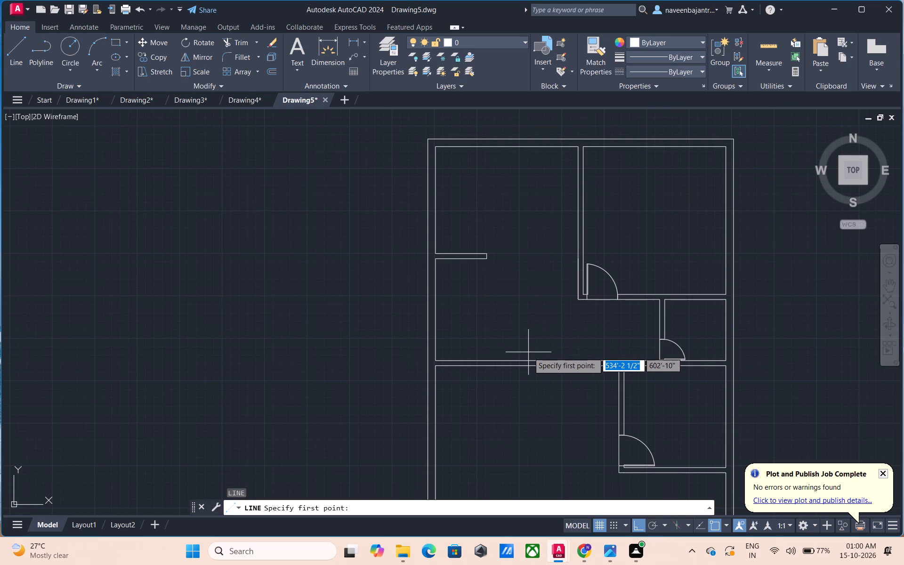
left_click(528, 352)
left_click(530, 383)
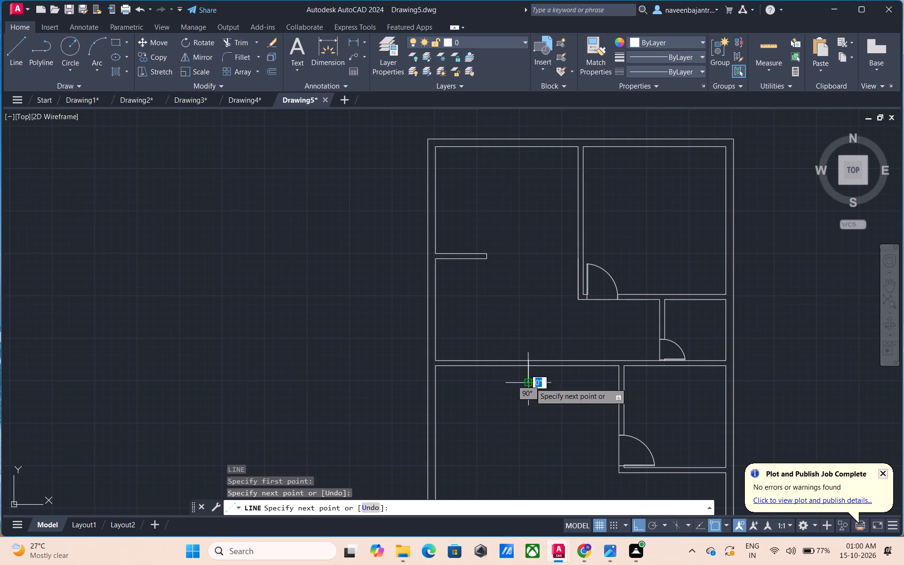
key("Escape")
Trim the vertical line to the partition faces and remove the lower face between it and the lower vertical partition.
key("t")
type("r")
key("space")
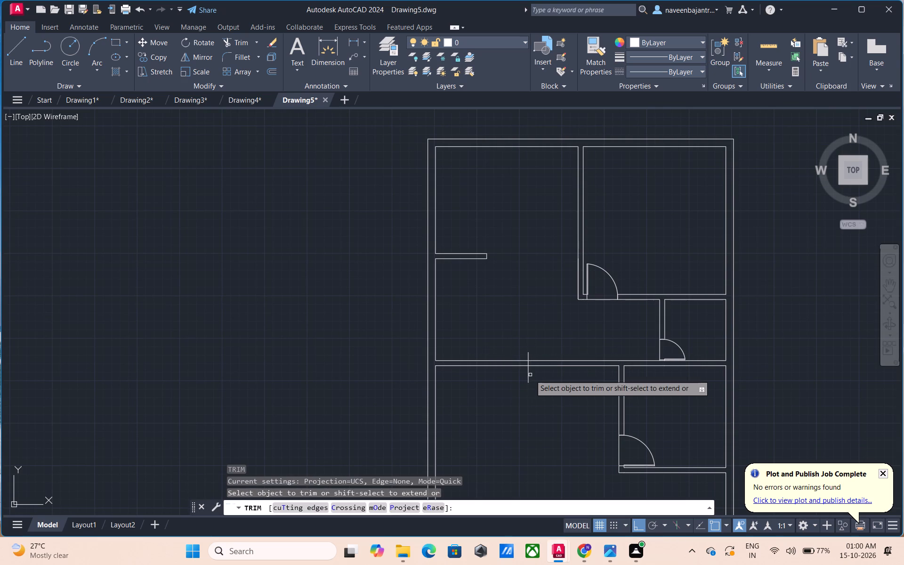
left_click(530, 375)
left_click(521, 375)
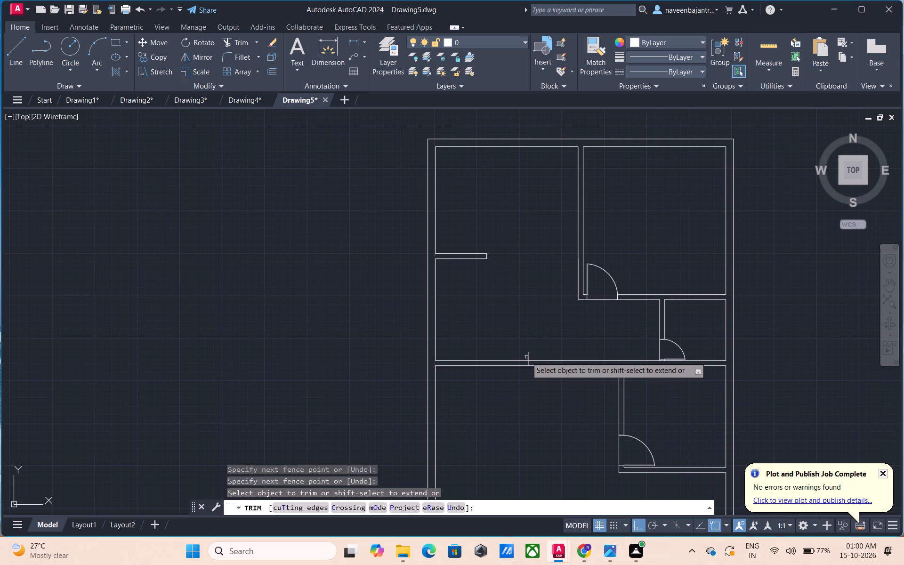
left_click(528, 356)
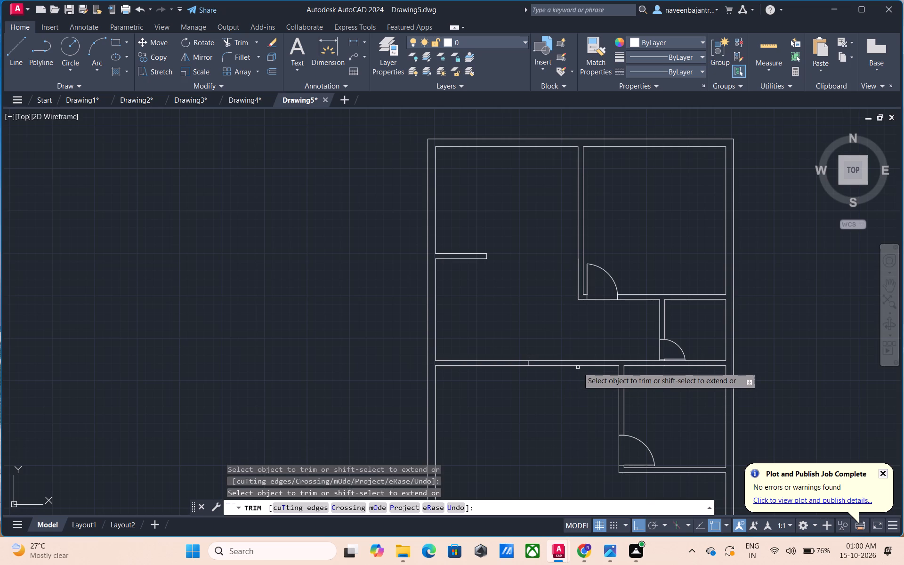
left_click(578, 367)
key("Escape")
Draw a vertical line from the upper end of the lower vertical partition's left face up past the horizontal partition's upper face.
key("l")
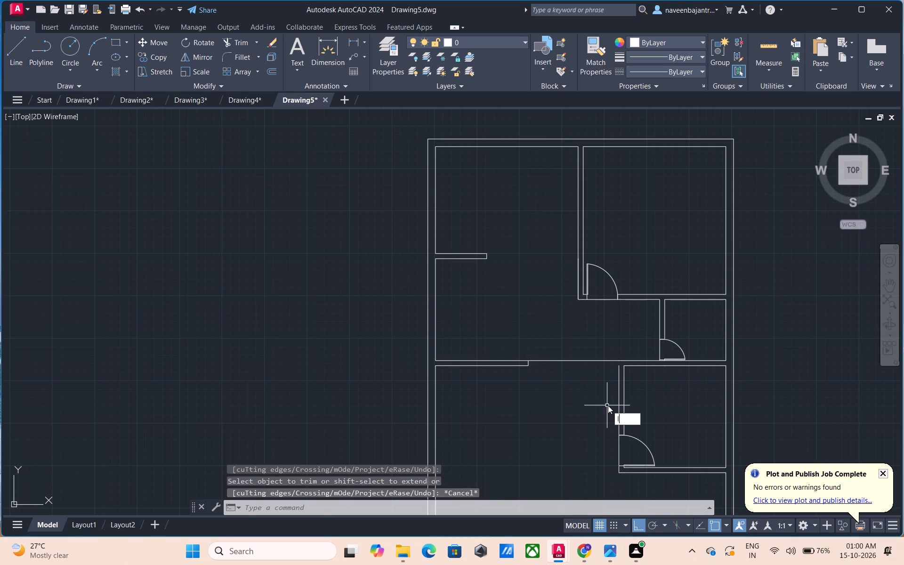
key("space")
scroll(620, 368, "up", 2)
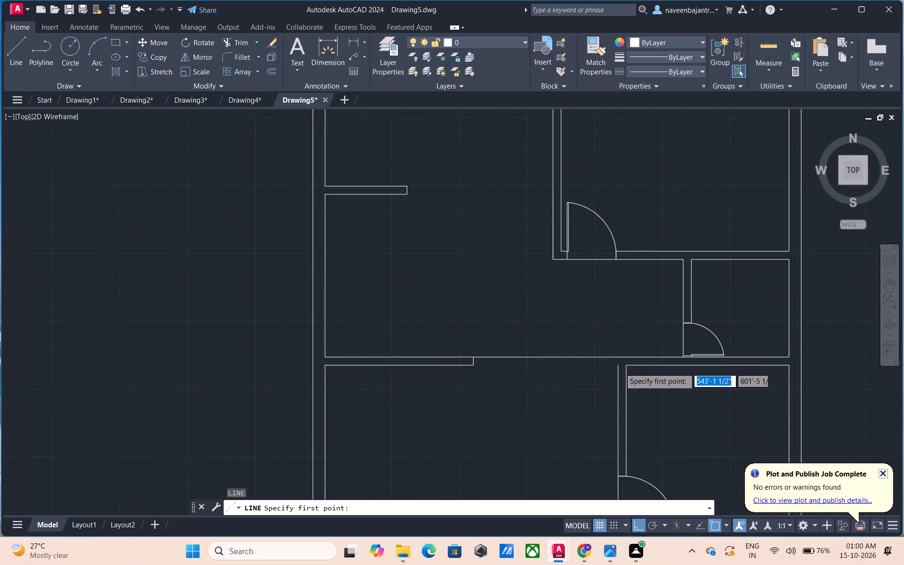
scroll(620, 368, "up", 1)
left_click(614, 365)
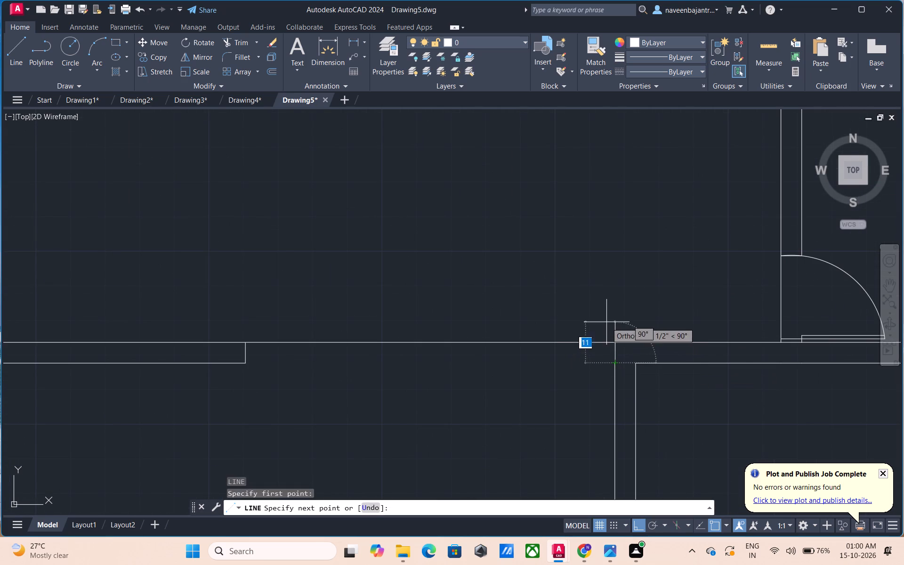
left_click(606, 322)
key("Escape")
Trim the line's excess above the partition and remove the upper face between it and the capped stub, opening the gap.
type("tr")
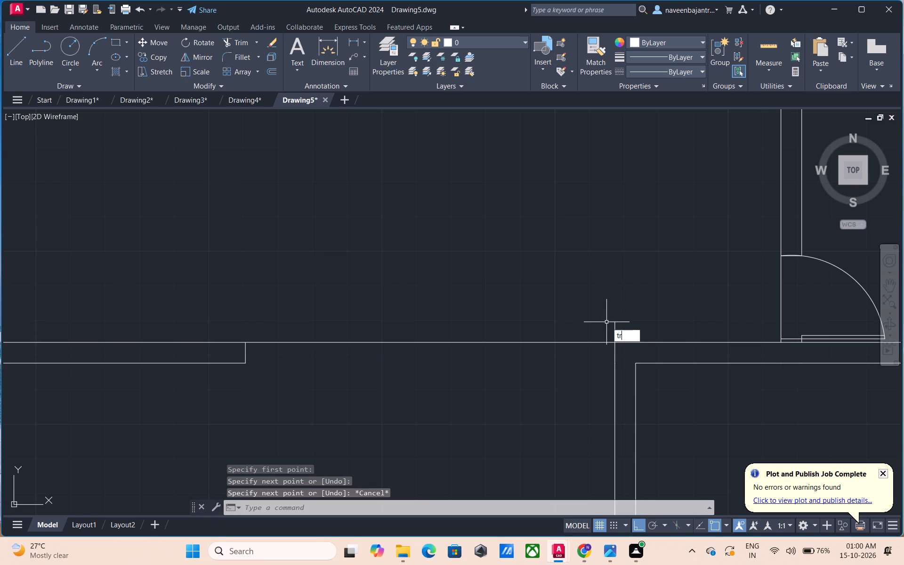
key("space")
left_click(614, 325)
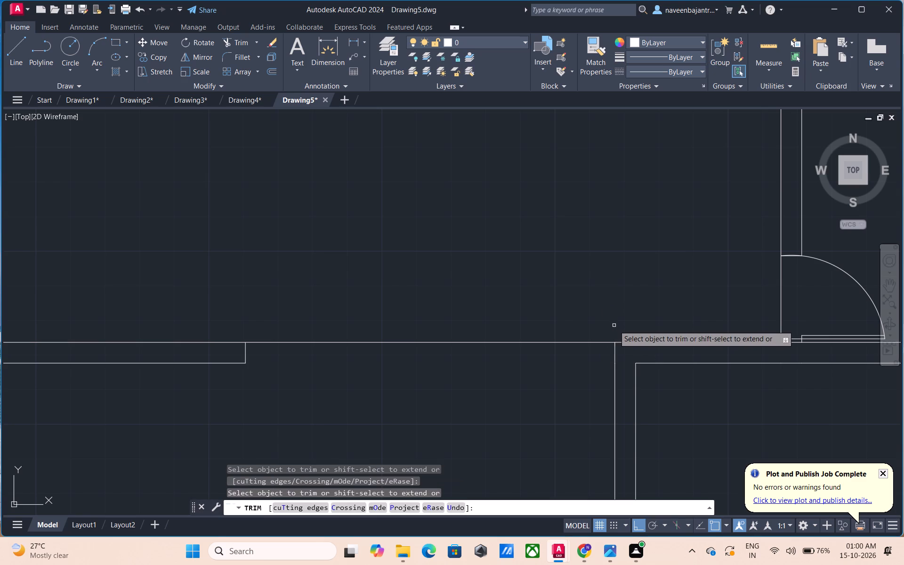
left_click(578, 342)
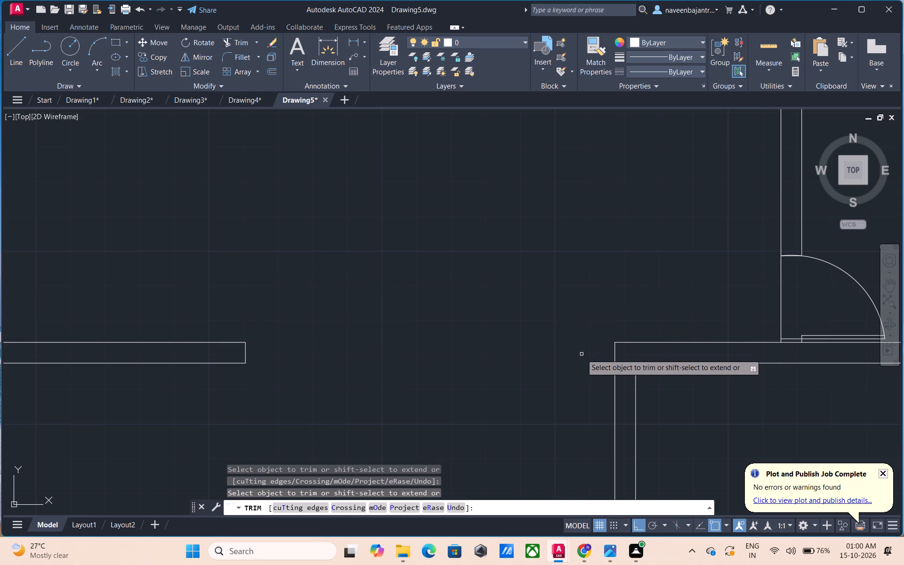
key("Escape")
Draw a horizontal line about 18' long leftward from the midpoint of the right inner wall face in the bottom-right space.
scroll(581, 354, "down", 4)
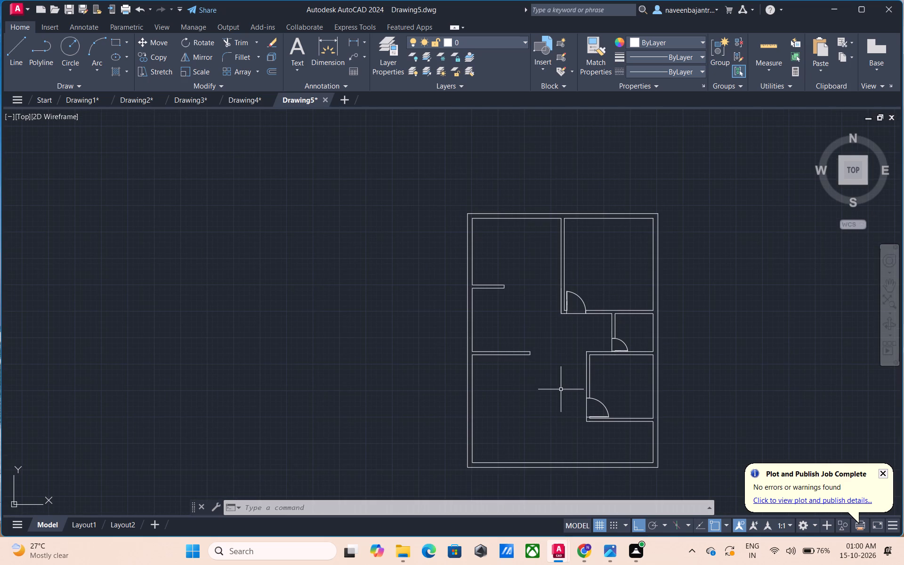
middle_click_drag(561, 389, 556, 384)
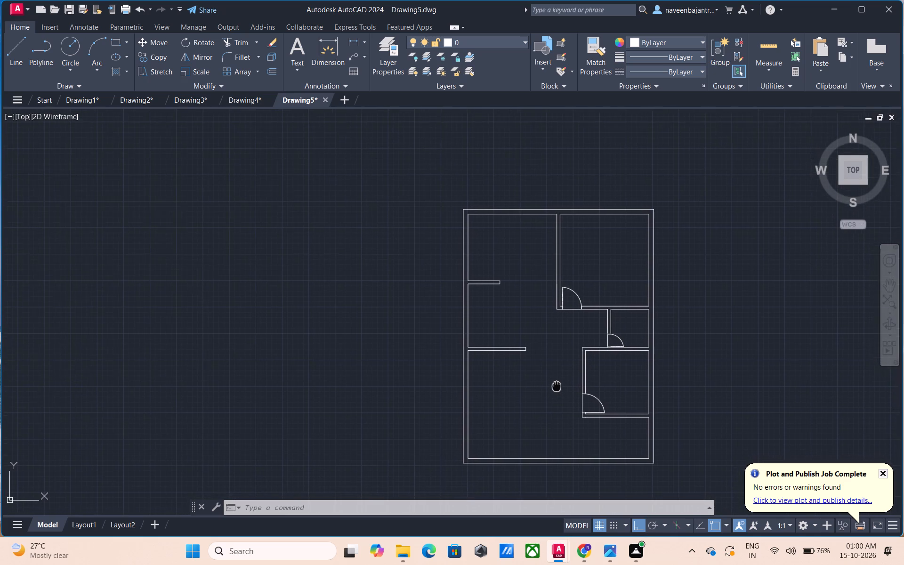
middle_click_drag(556, 384, 540, 368)
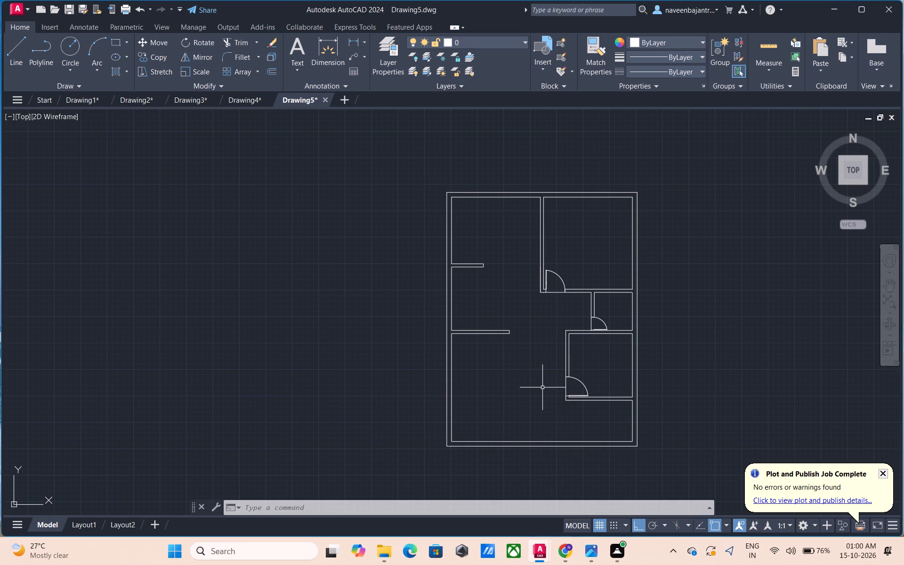
middle_click_drag(542, 387, 521, 370)
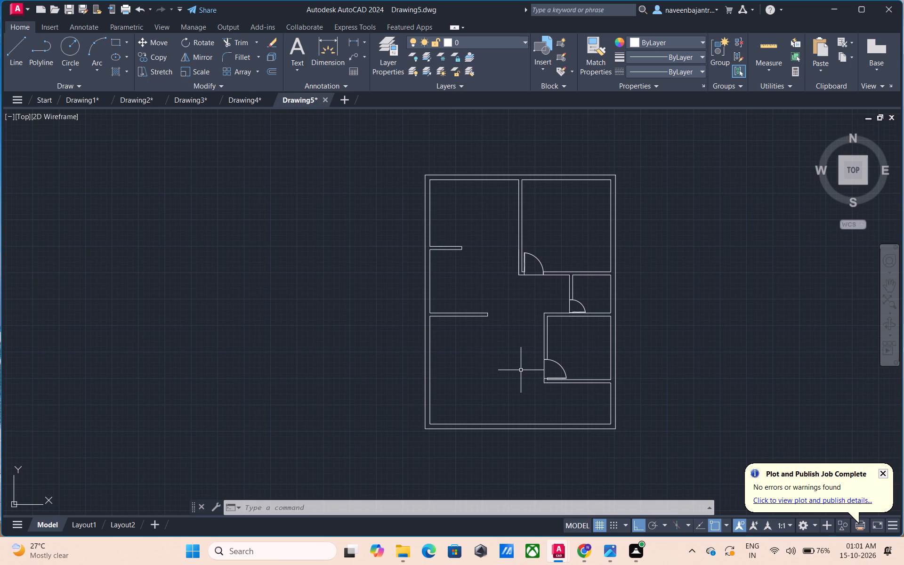
key("Escape")
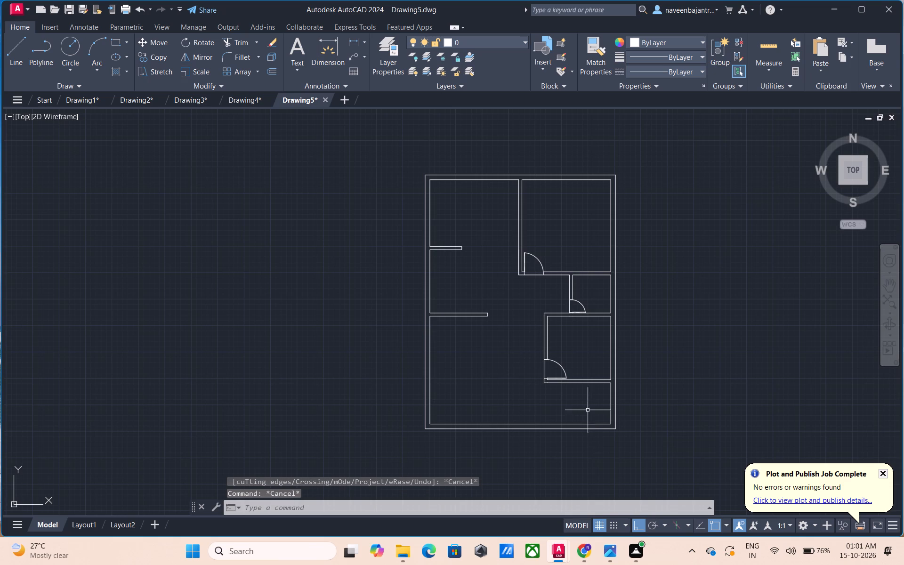
middle_click_drag(586, 401, 444, 391)
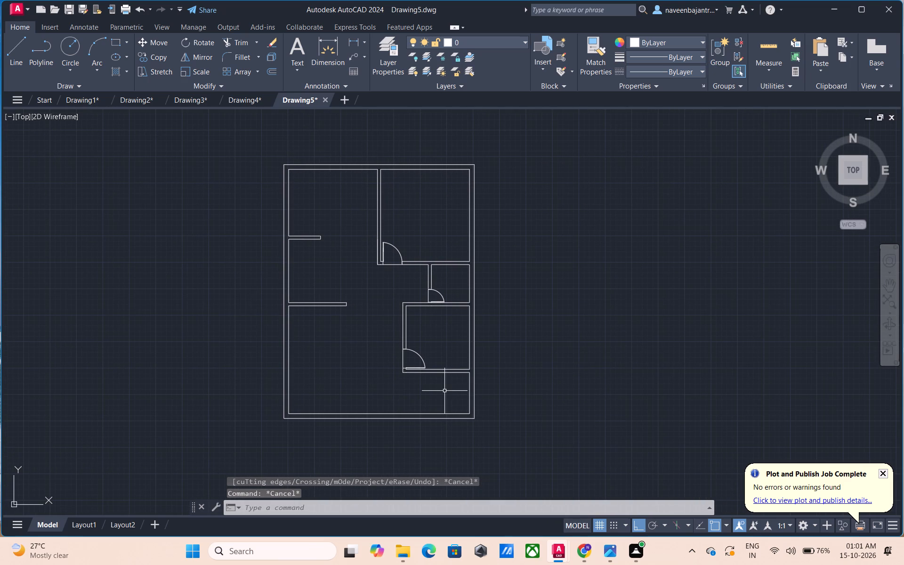
type("l")
key("space")
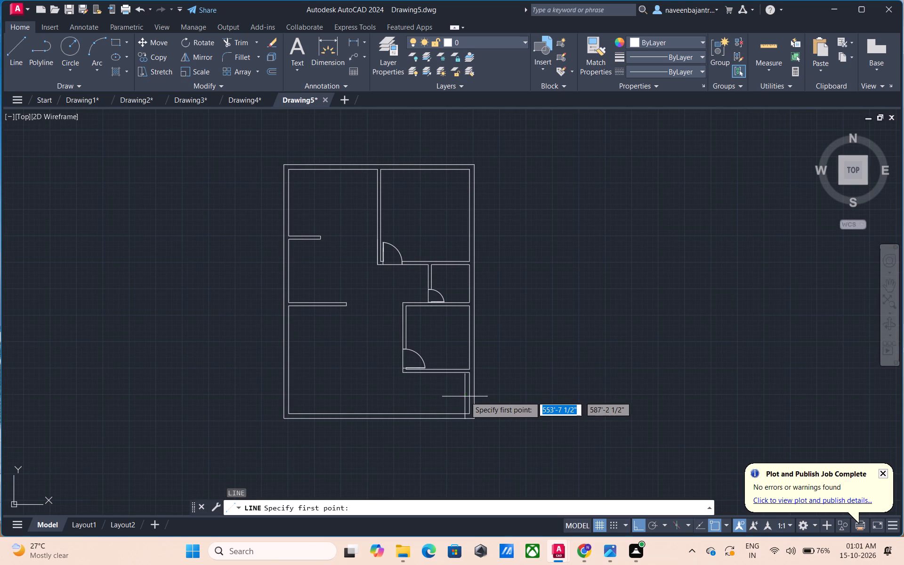
left_click(469, 393)
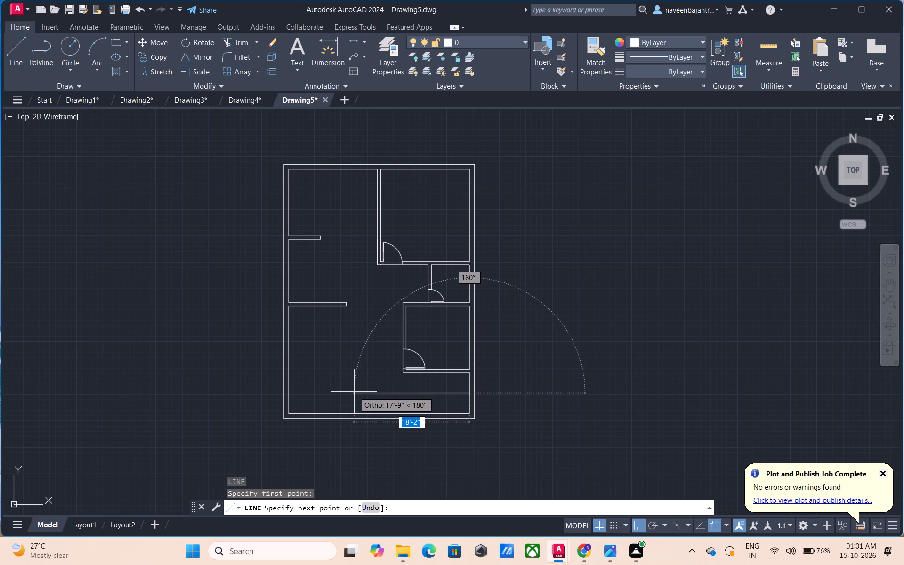
left_click(353, 392)
key("Escape")
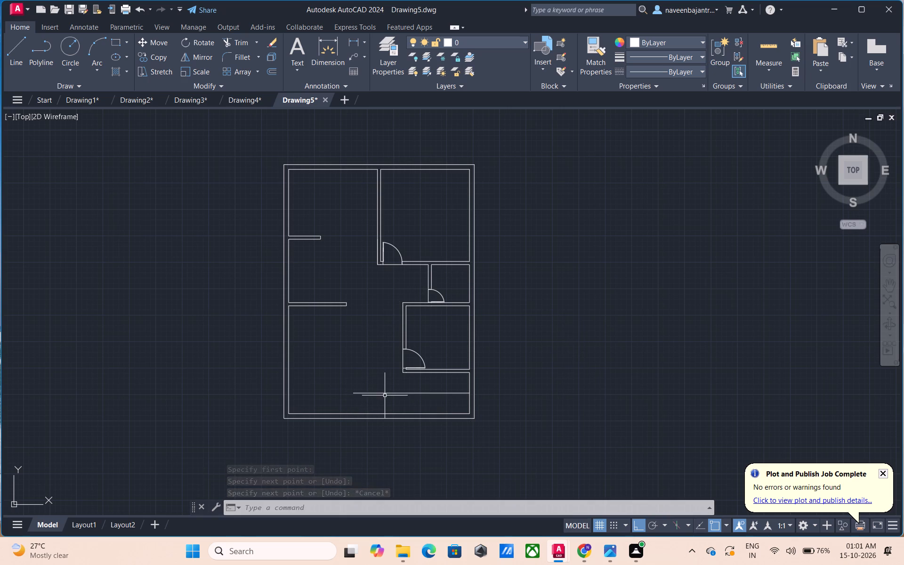
Offset the new horizontal line 2.5" to both sides.
scroll(415, 402, "up", 2)
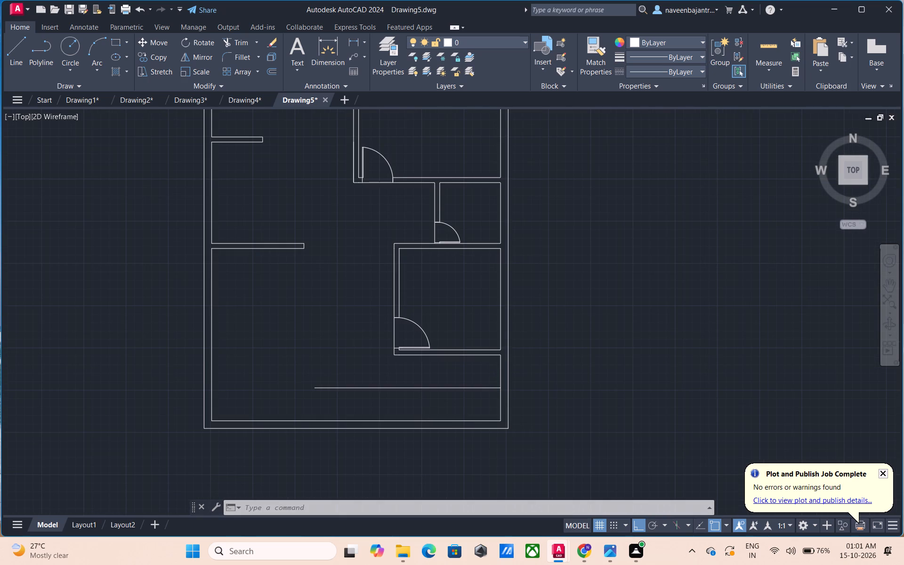
key("Escape")
type("o 2.5")
key("shift+quotedbl")
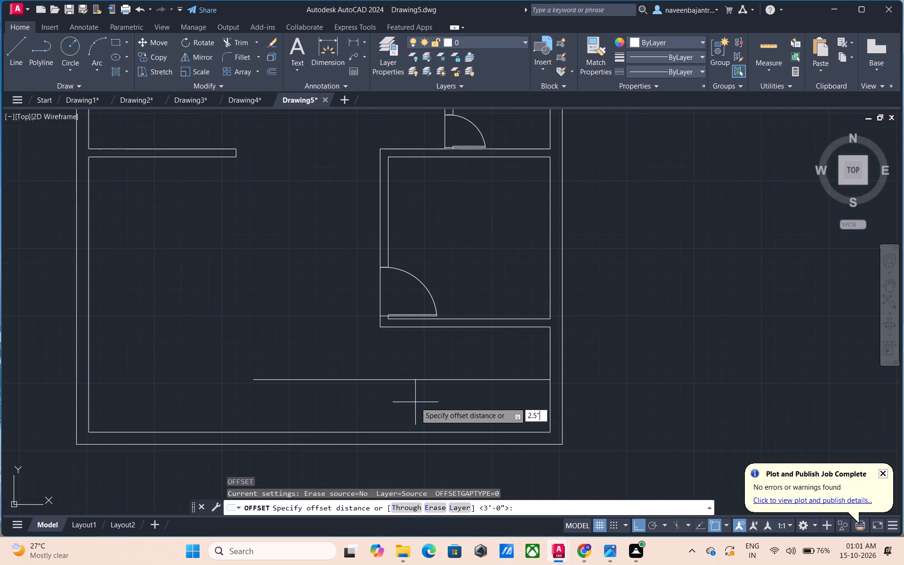
key("Return")
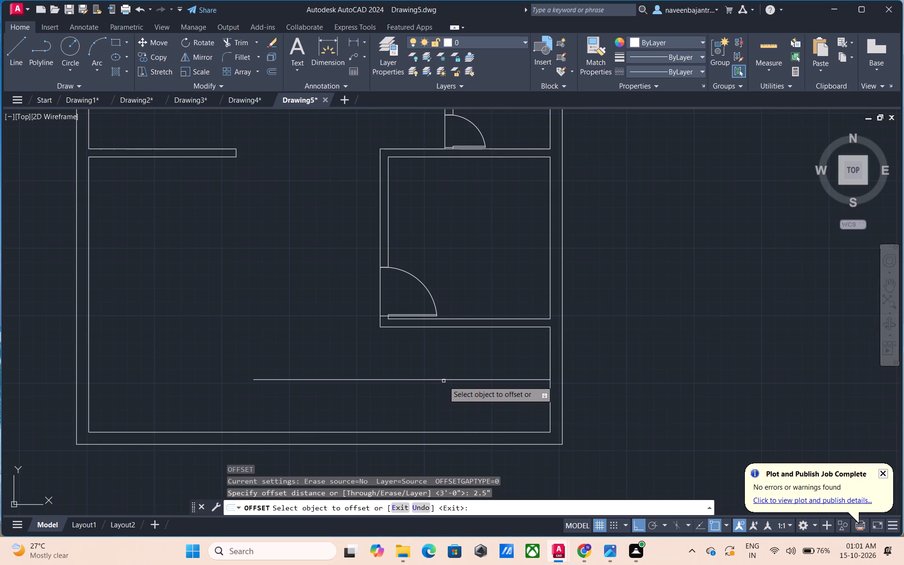
left_click(444, 380)
left_click(445, 370)
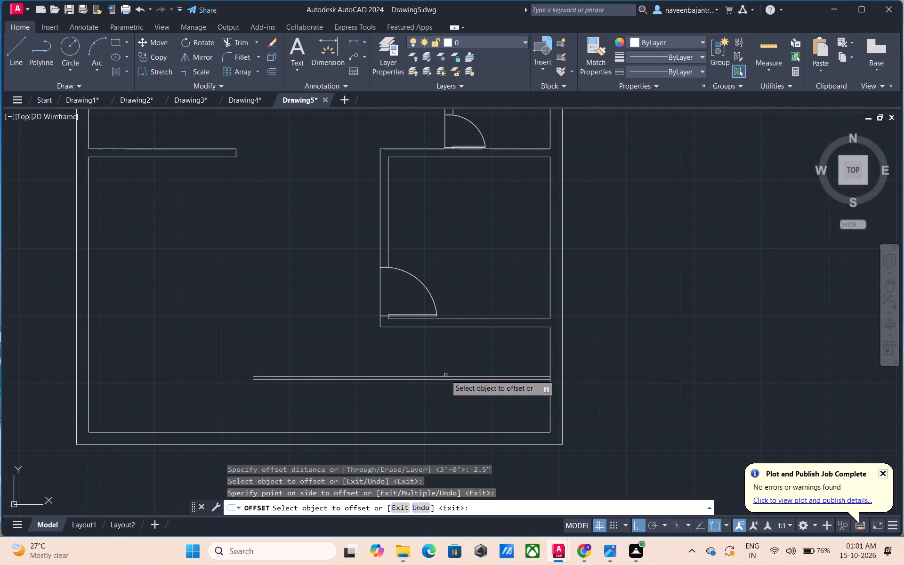
left_click(444, 380)
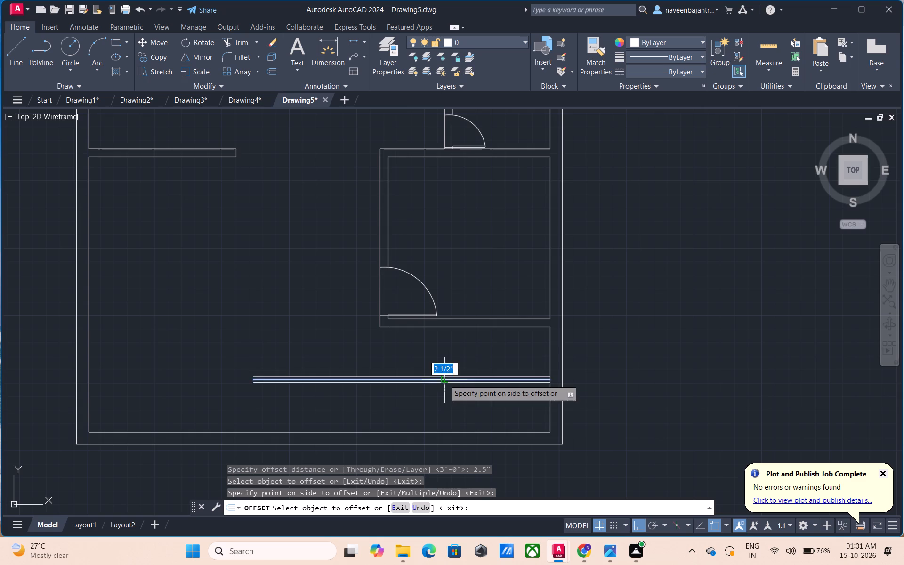
left_click(444, 395)
key("Escape")
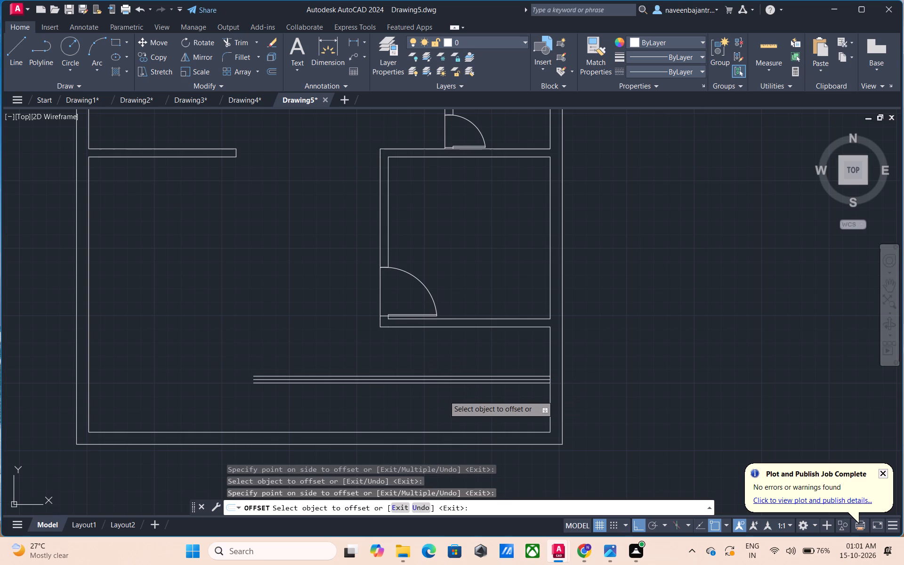
Remove the original centre line between the two offset lines.
type("tr")
key("space")
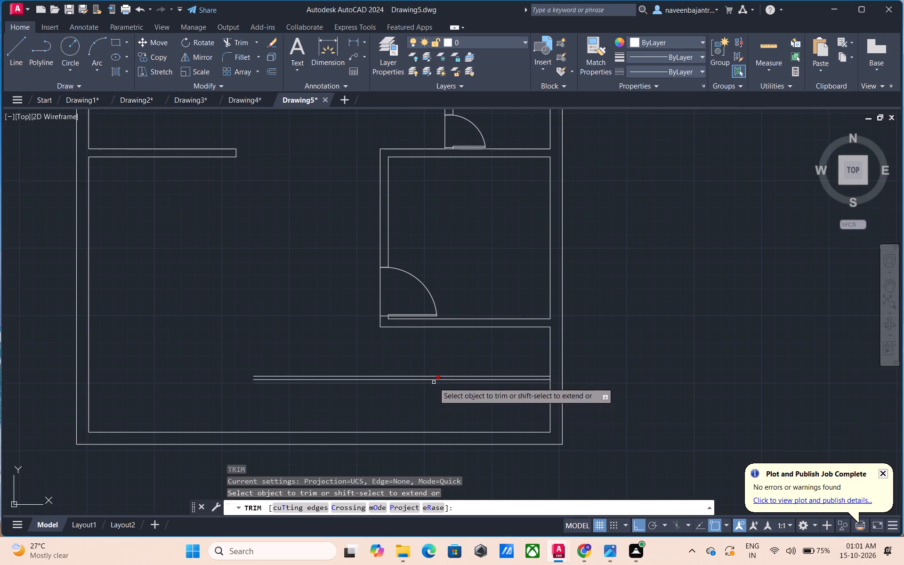
left_click(434, 379)
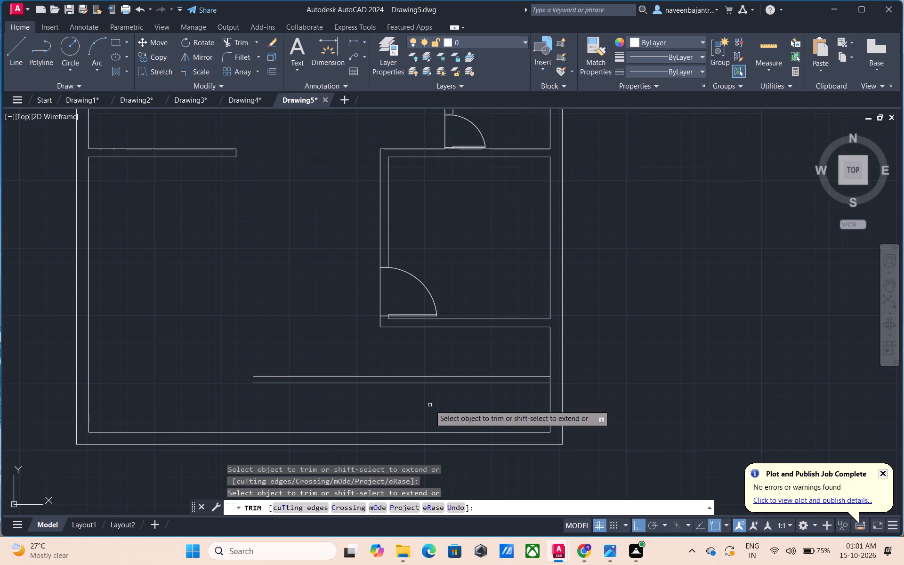
key("Escape")
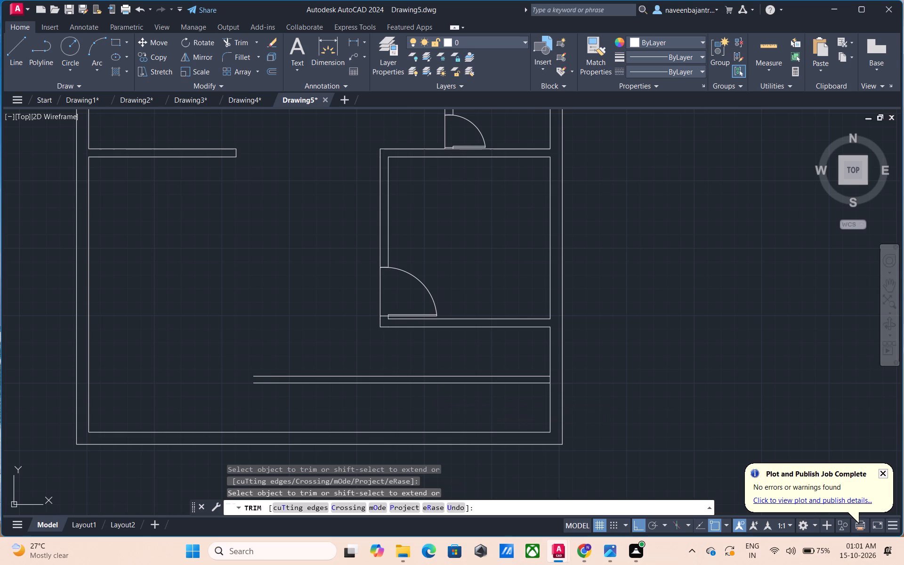
Draw a vertical line from the lower-left corner of the lower-right room's walls down past the bottom outer wall.
type("l")
key("space")
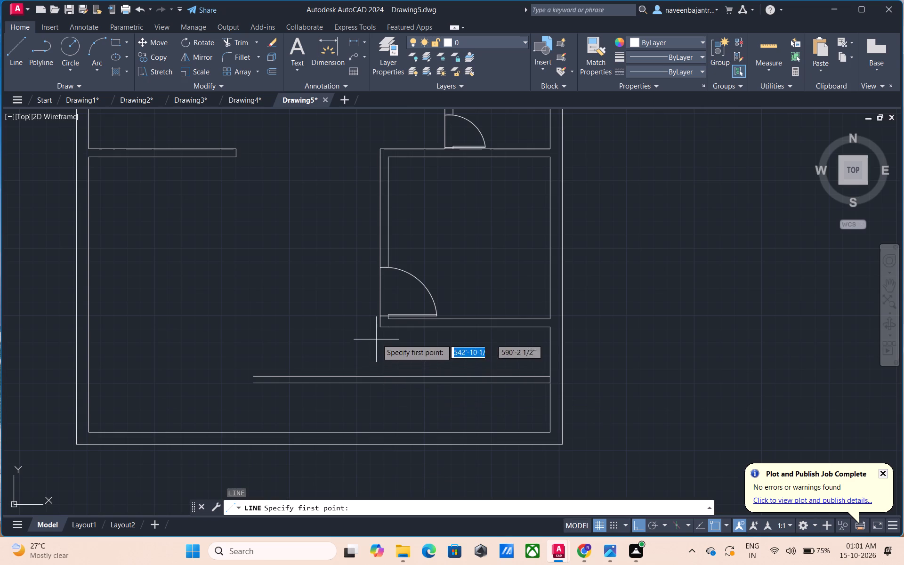
left_click(380, 327)
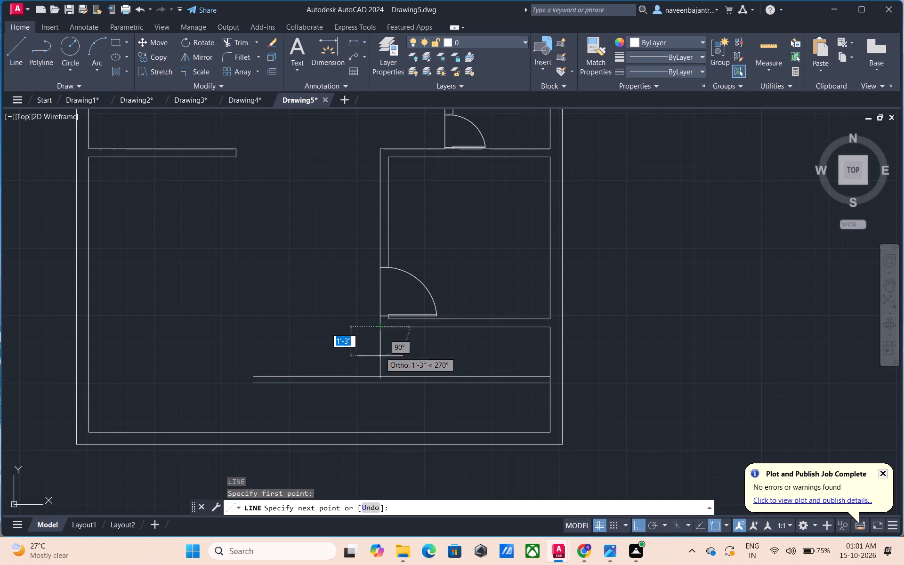
left_click(382, 461)
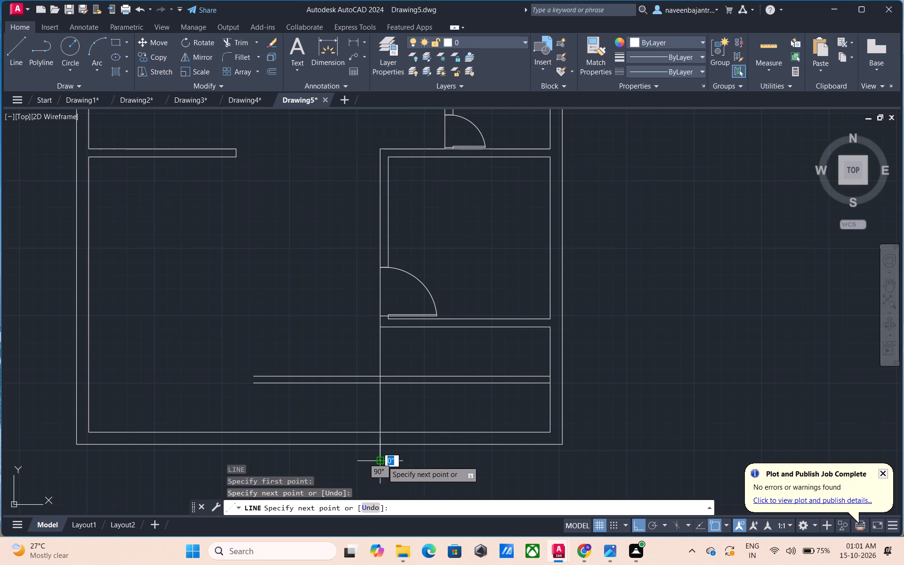
Trim the two horizontal lines where they extend left of the new vertical line, and trim that line below the bottom wall's inner face.
key("Escape")
key("t")
key("r")
key("space")
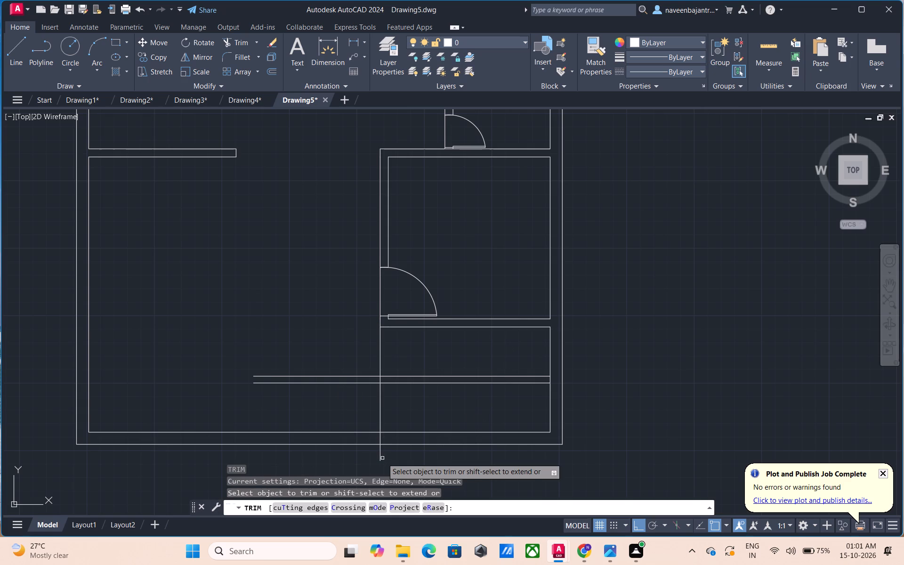
left_click(351, 383)
left_click(358, 374)
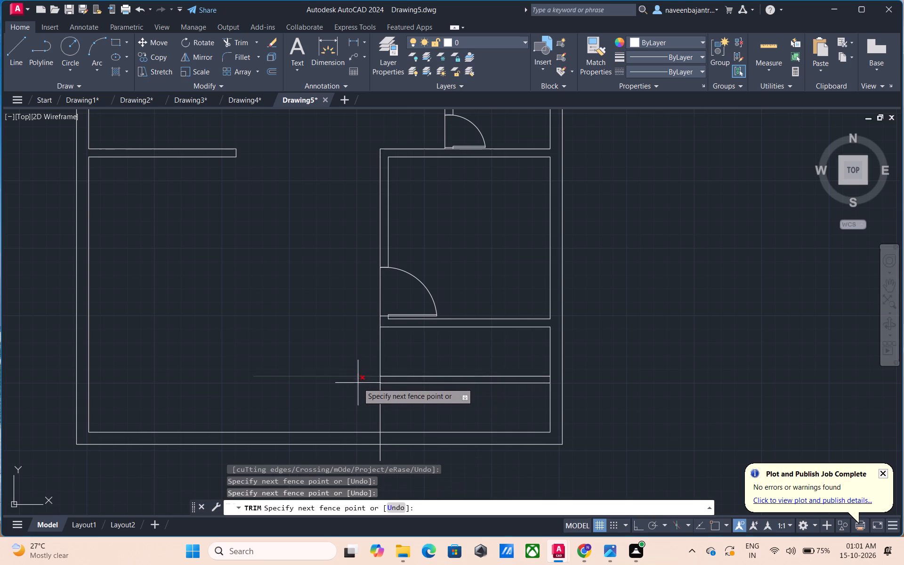
left_click(358, 383)
left_click(381, 453)
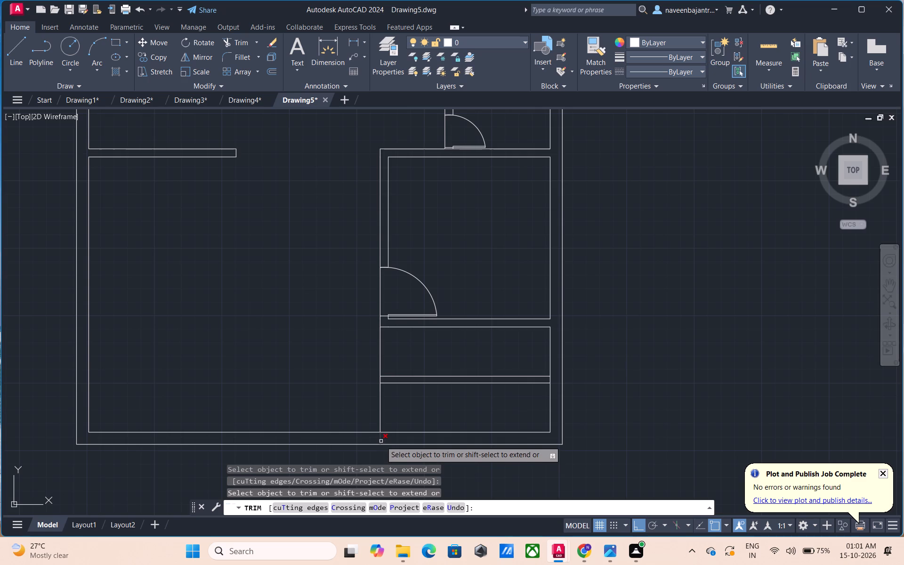
left_click(381, 441)
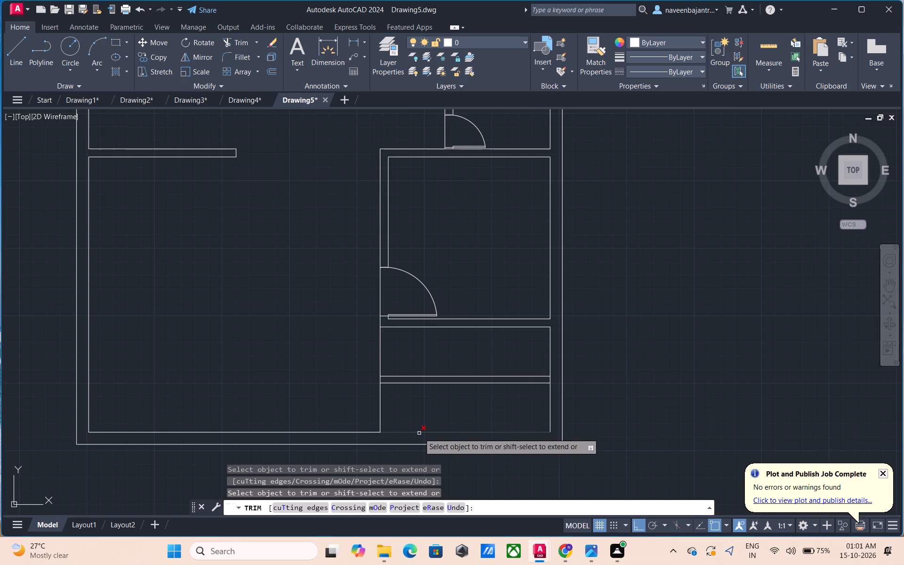
key("Escape")
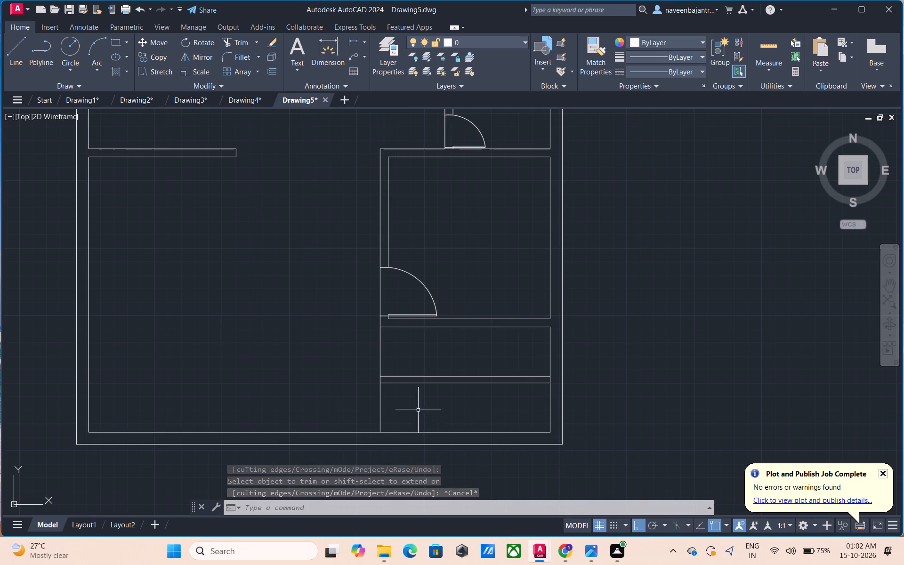
Offset the vertical line 10" rightward nine times in succession to make the stair tread lines in the bottom-right space.
type("o 10")
key("shift+quotedbl")
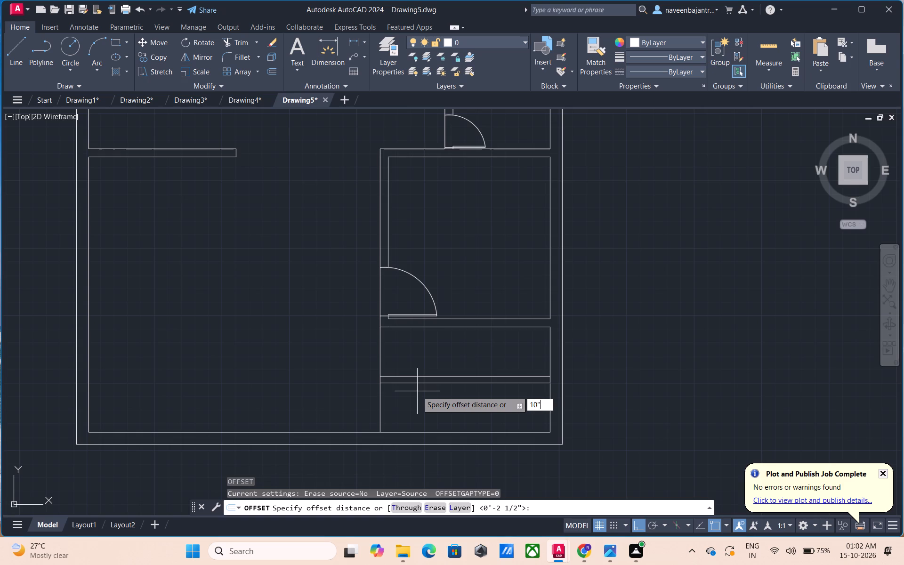
key("Return")
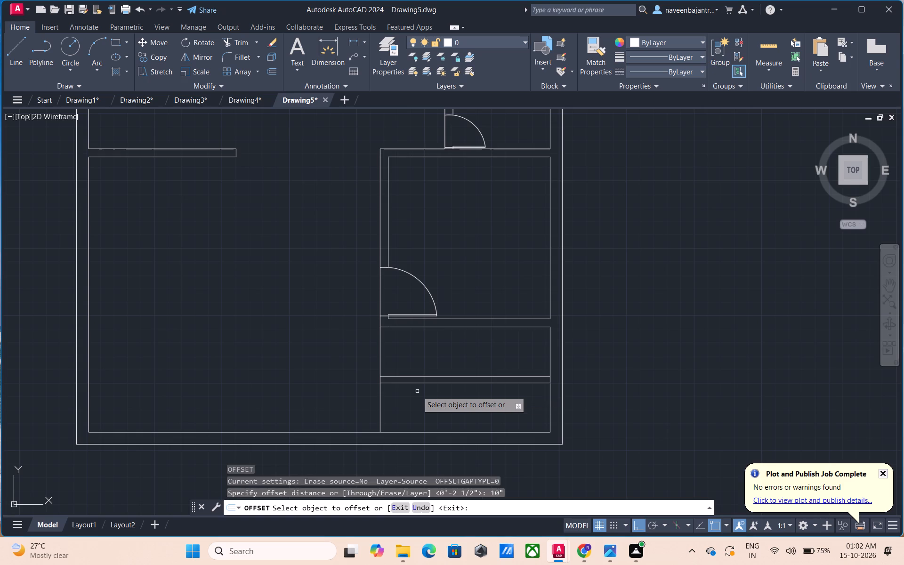
left_click(381, 353)
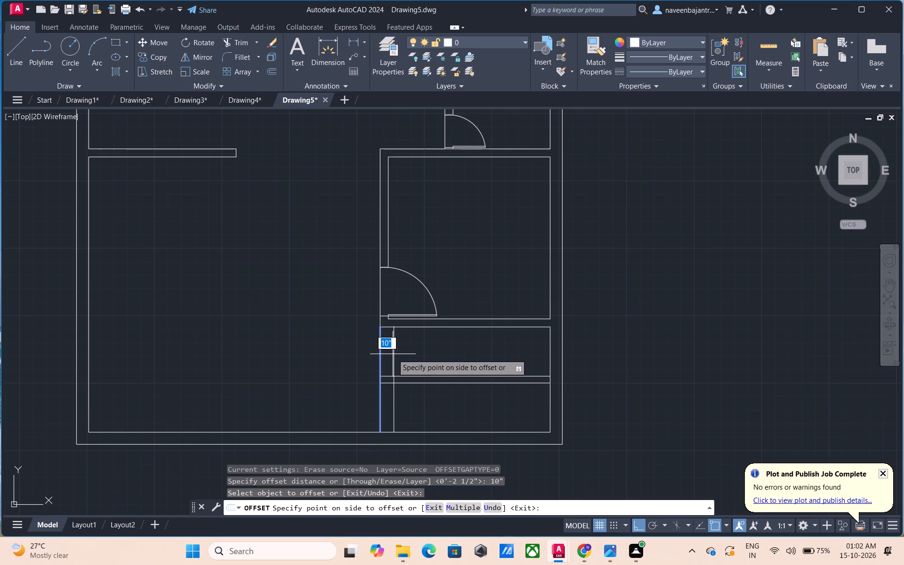
left_click(390, 359)
left_click(393, 360)
left_click(407, 360)
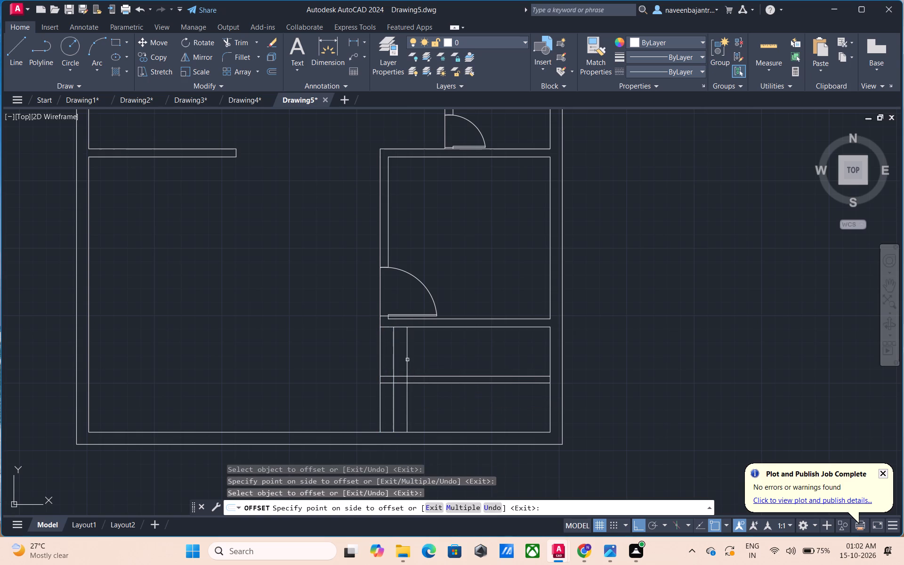
left_click(407, 363)
left_click(417, 362)
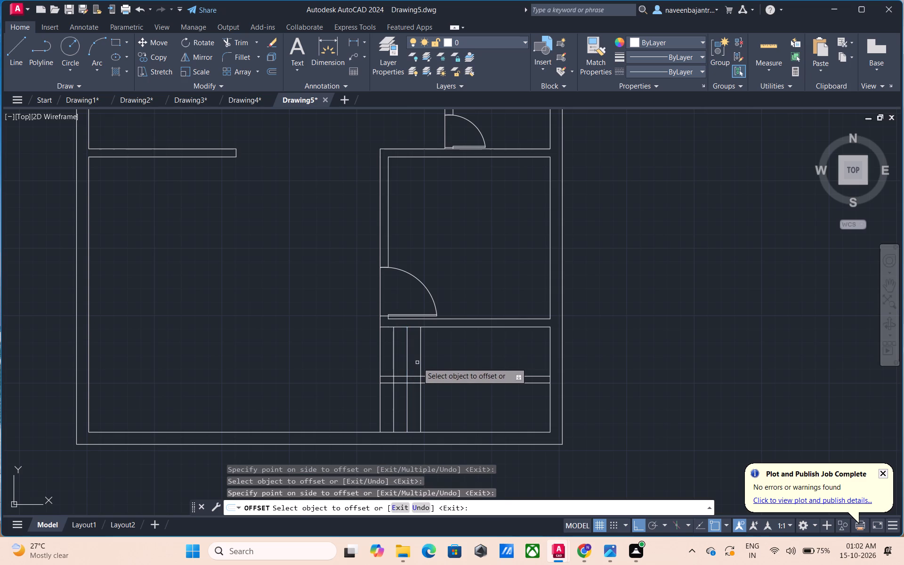
left_click(421, 365)
left_click(433, 365)
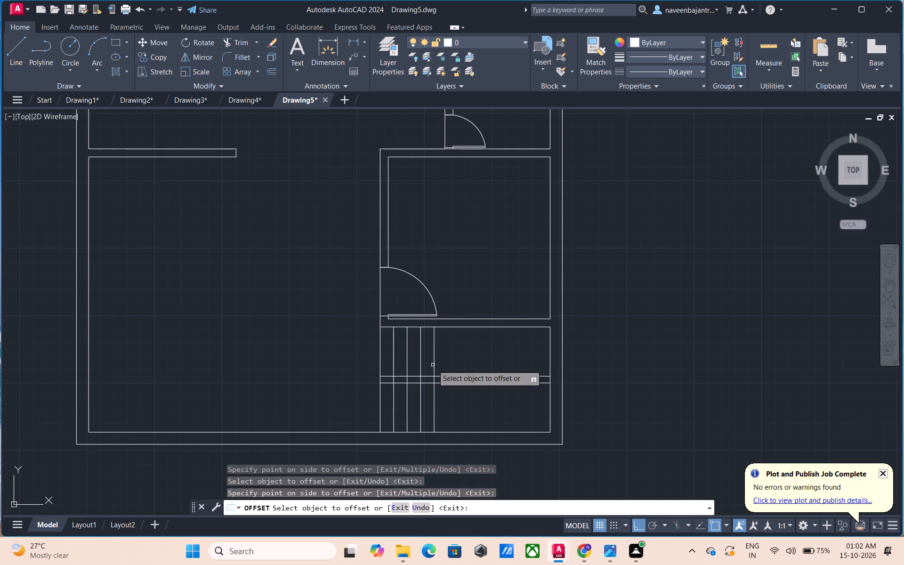
left_click(435, 366)
left_click(446, 364)
left_click(448, 364)
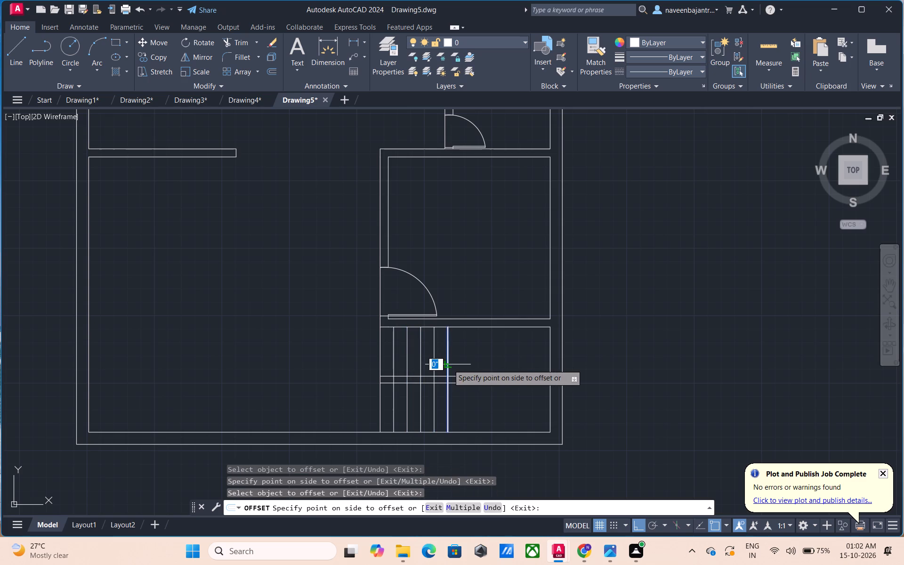
left_click(457, 363)
left_click(461, 363)
left_click(468, 363)
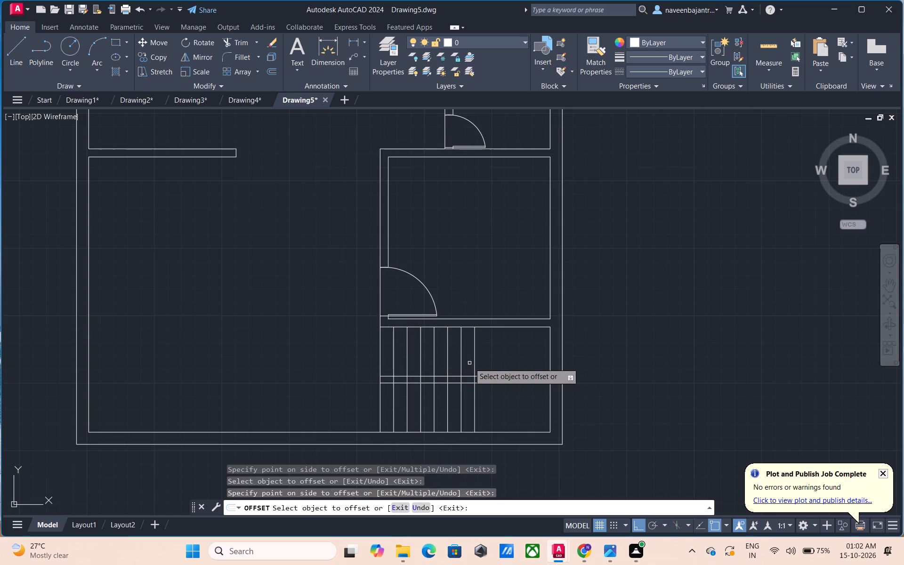
left_click(476, 366)
left_click(485, 367)
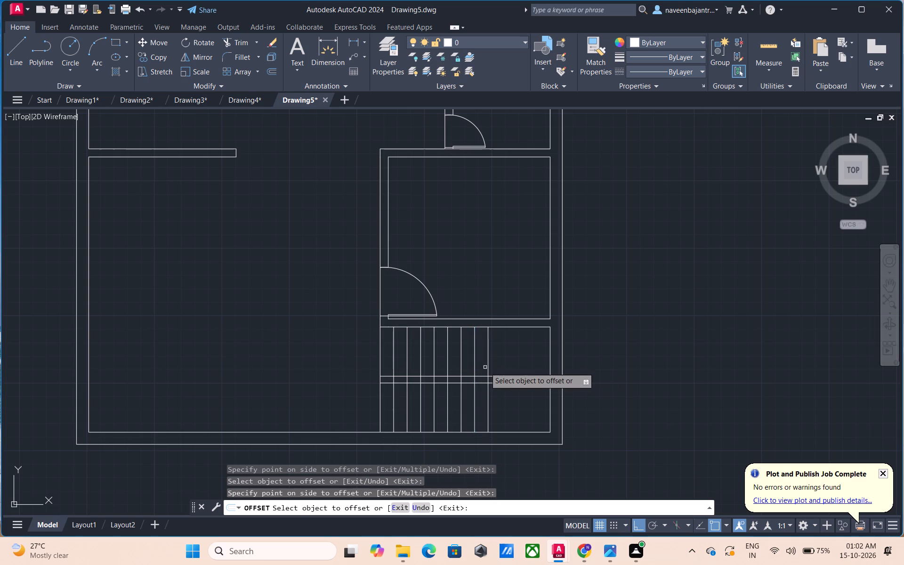
left_click(489, 367)
left_click(496, 367)
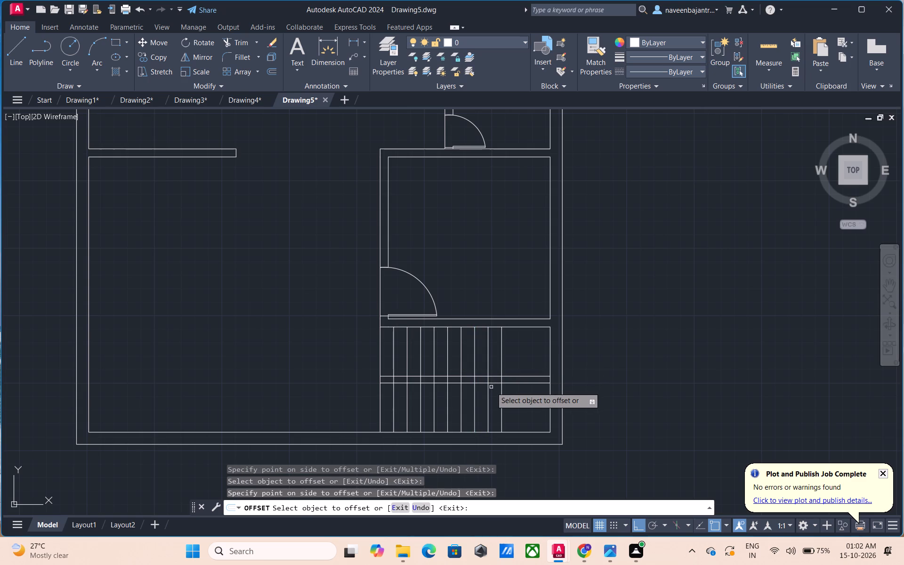
key("Escape")
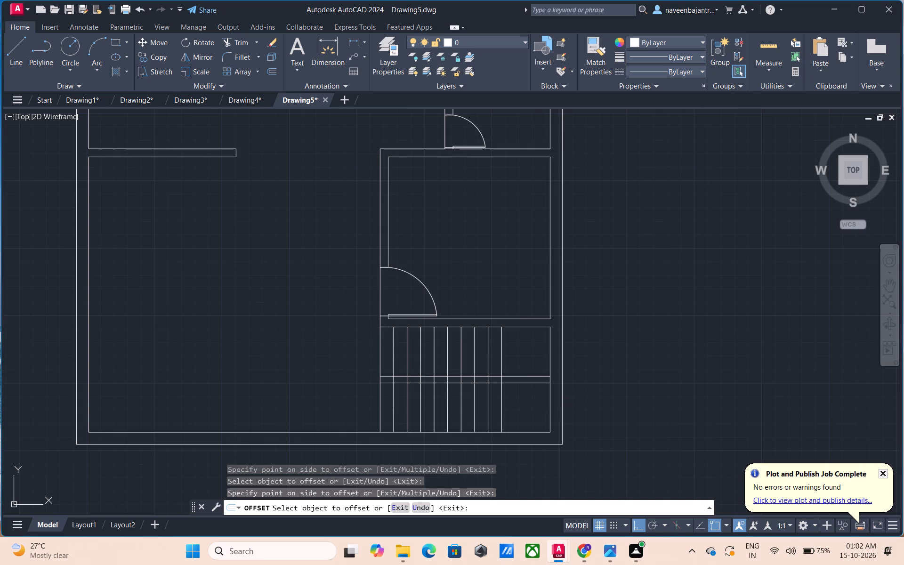
Trim the two horizontal centre lines beyond the last tread line to leave the stair landing open.
type("tr")
key("space")
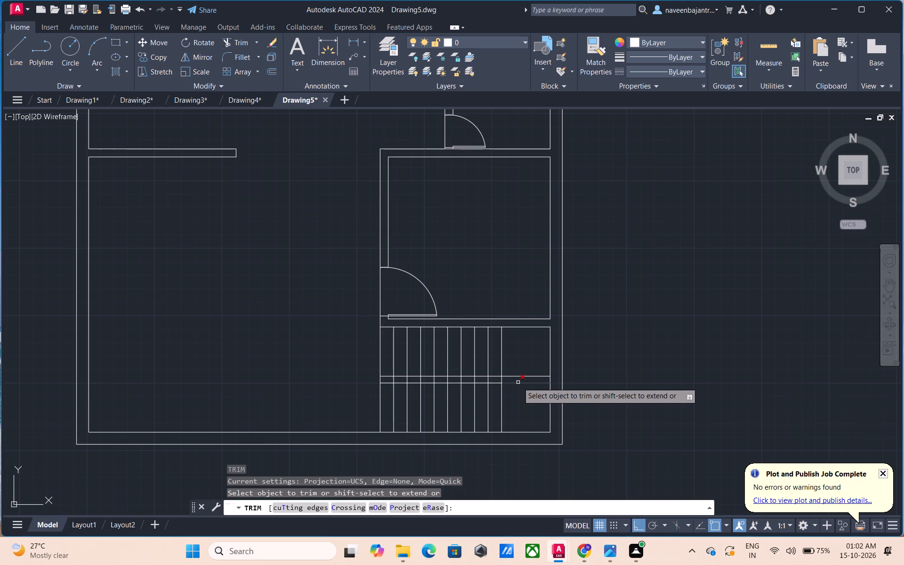
left_click(518, 382)
left_click(518, 376)
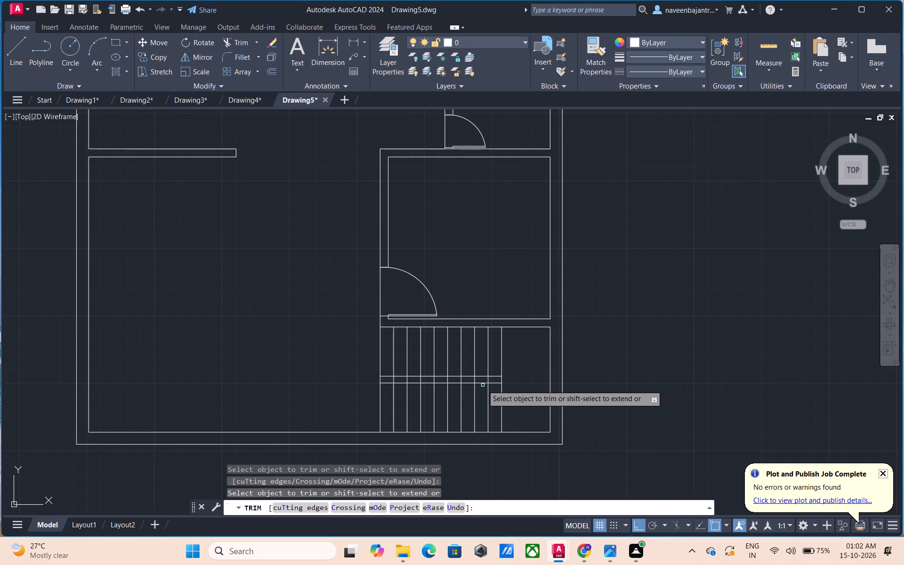
Trim the eight intermediate tread lines between the two horizontal centre lines to separate the stair flights.
scroll(472, 380, "up", 3)
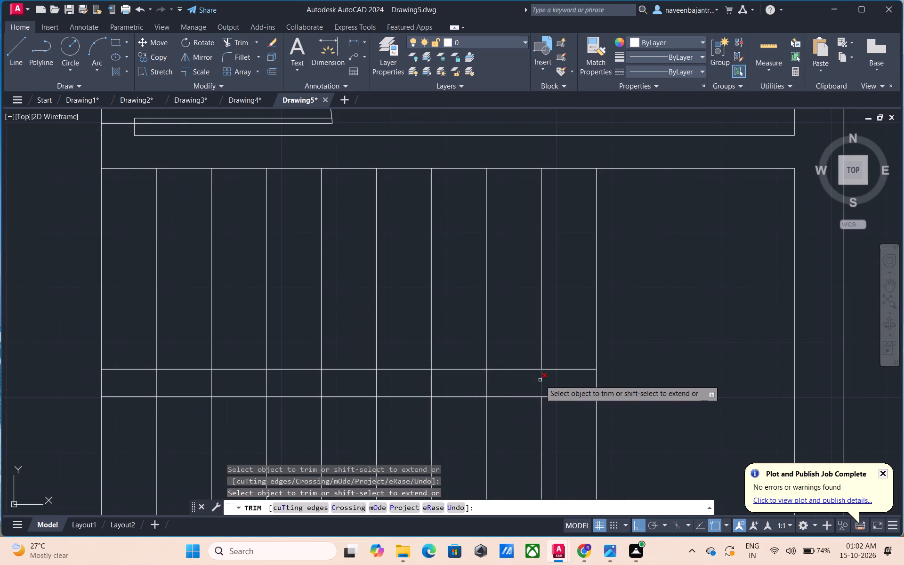
left_click(540, 380)
left_click(487, 386)
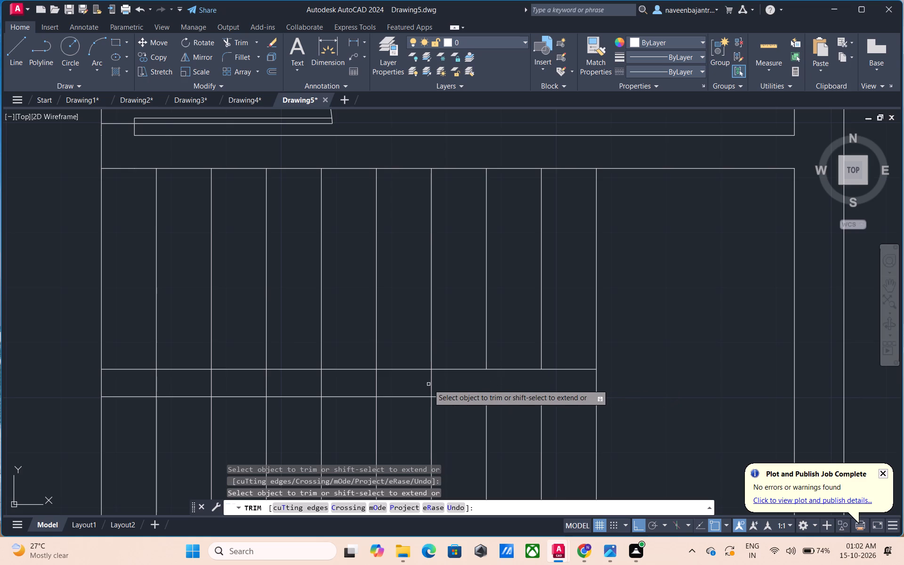
left_click_drag(434, 383, 362, 384)
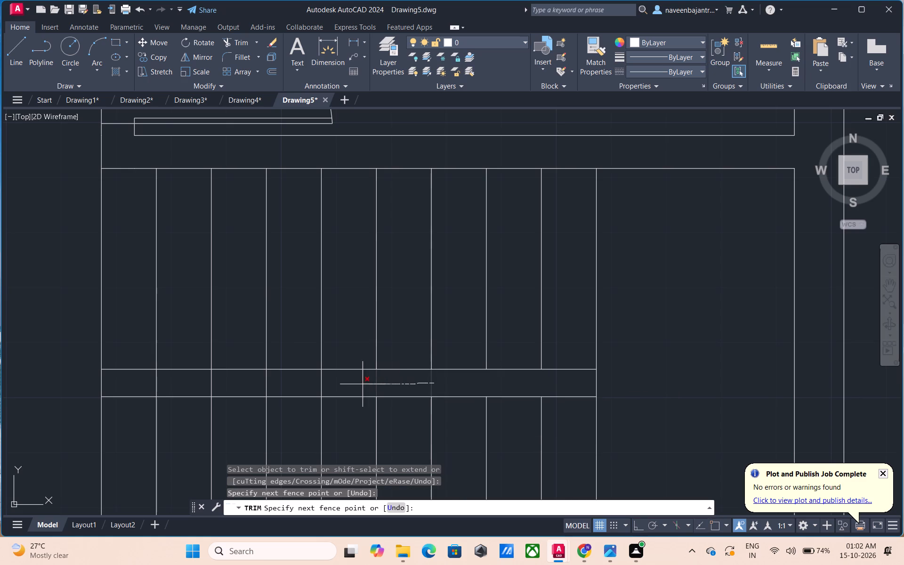
left_click_drag(362, 384, 148, 383)
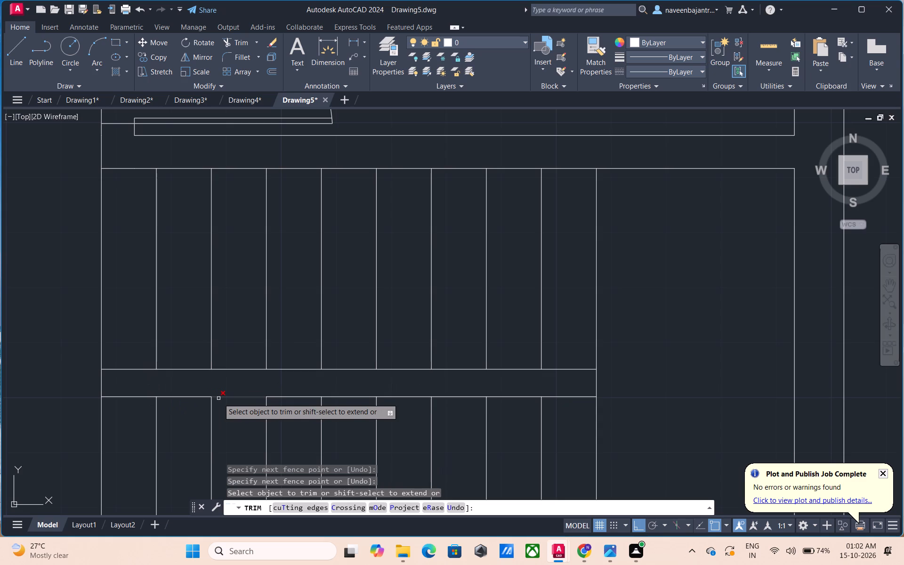
key("Escape")
scroll(379, 393, "down", 1)
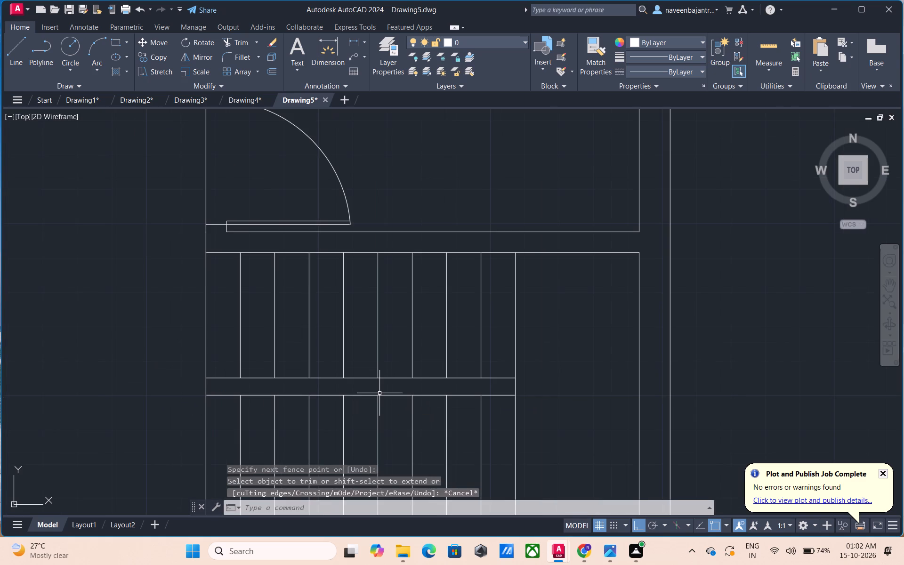
scroll(379, 393, "down", 1)
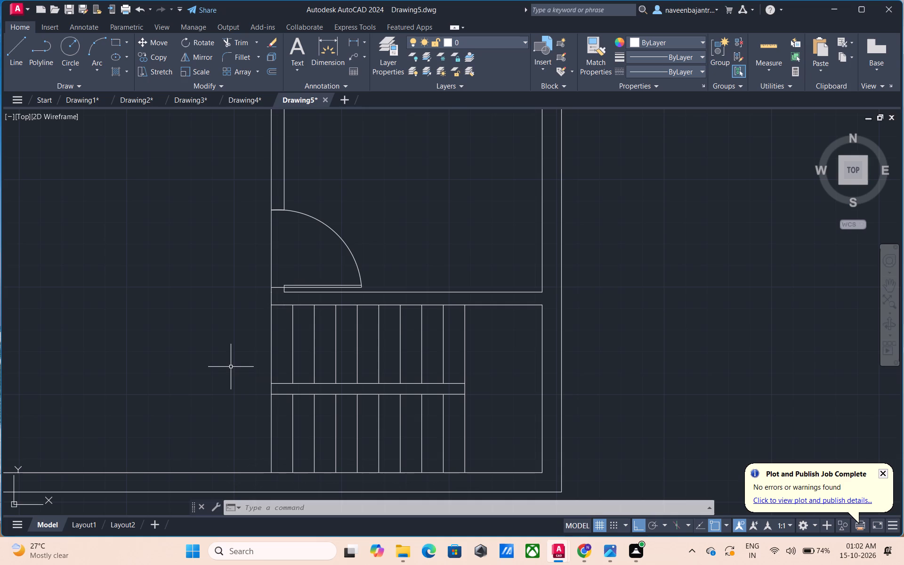
key("Escape")
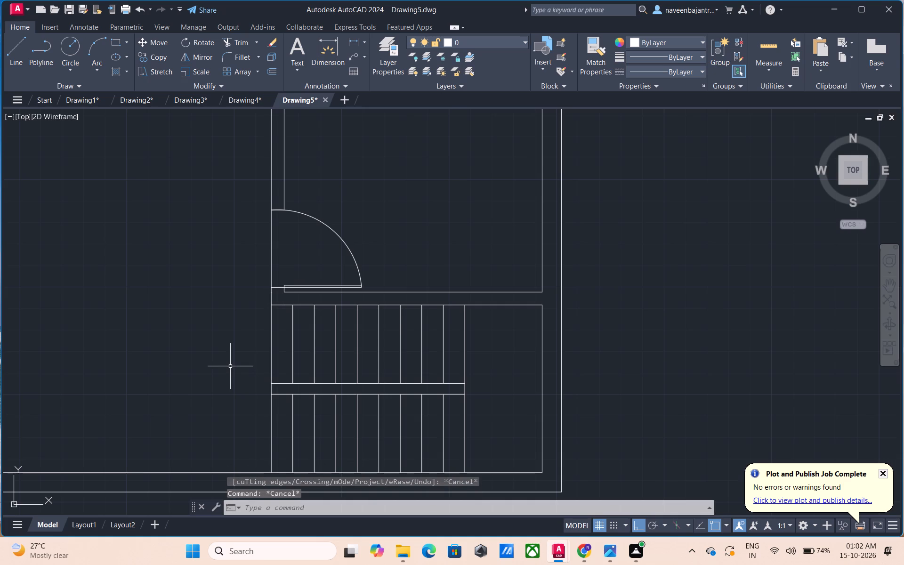
Offset the leftmost vertical stair line 10" to the left.
type("o 10")
key("shift+quotedbl")
key("Return")
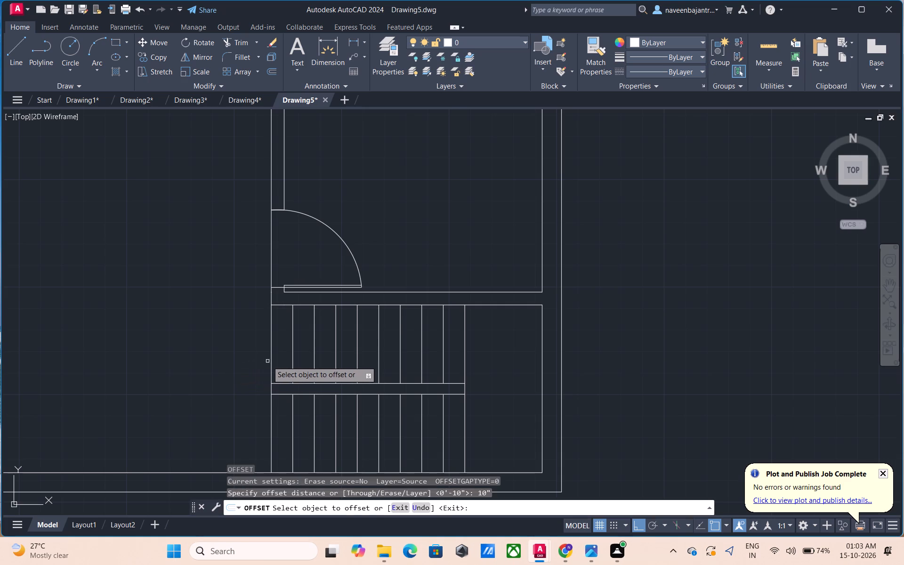
left_click(271, 361)
left_click(216, 368)
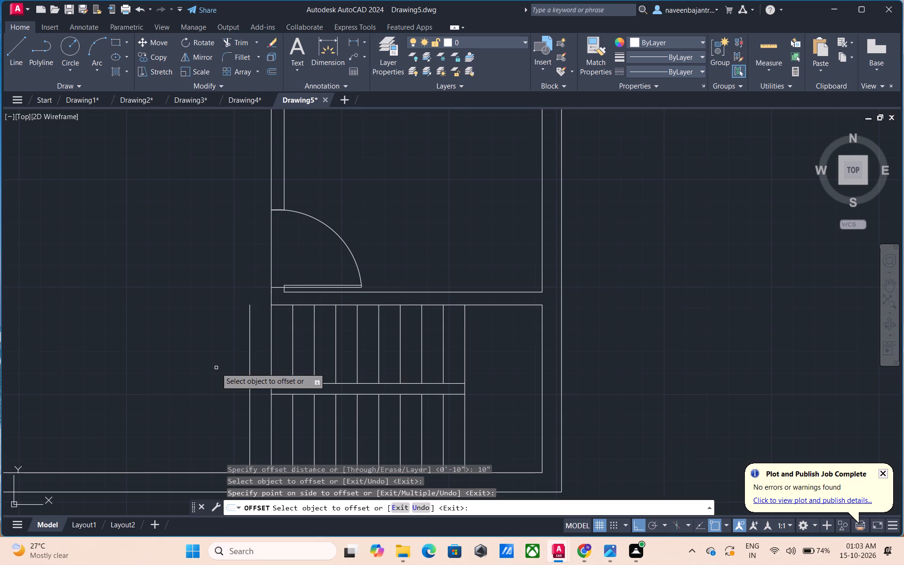
key("Escape")
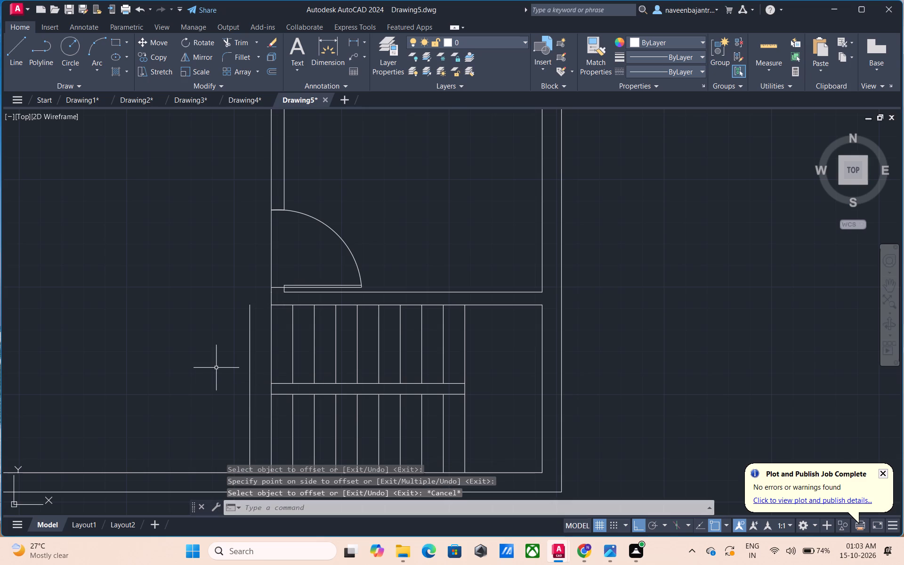
Draw a horizontal line joining the stairs' upper-left corner to the top end of the newly offset vertical line.
type("l")
key("space")
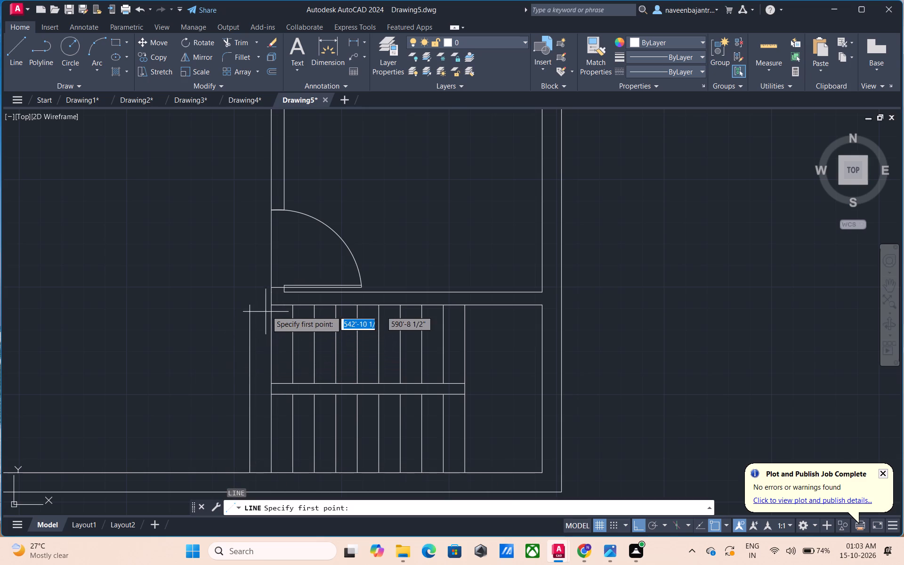
scroll(269, 307, "up", 2)
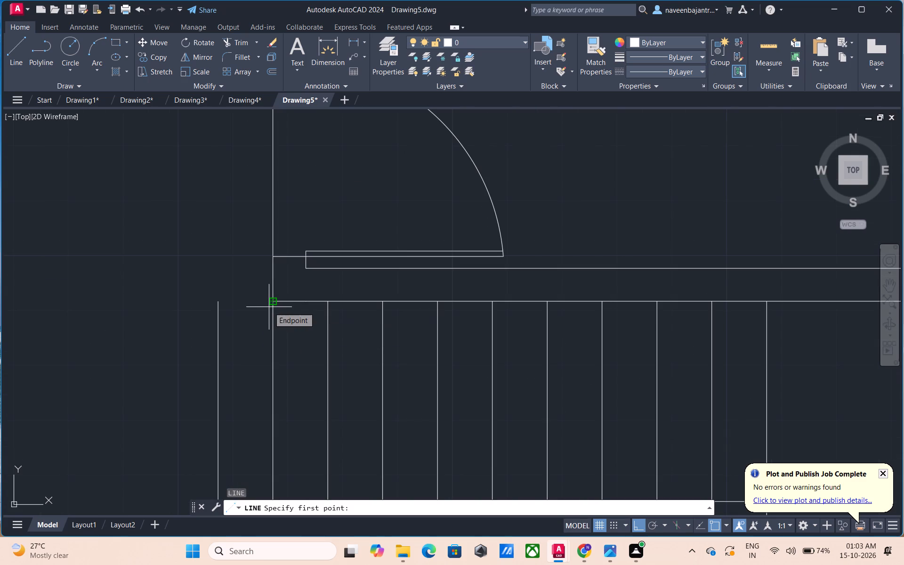
scroll(270, 307, "up", 2)
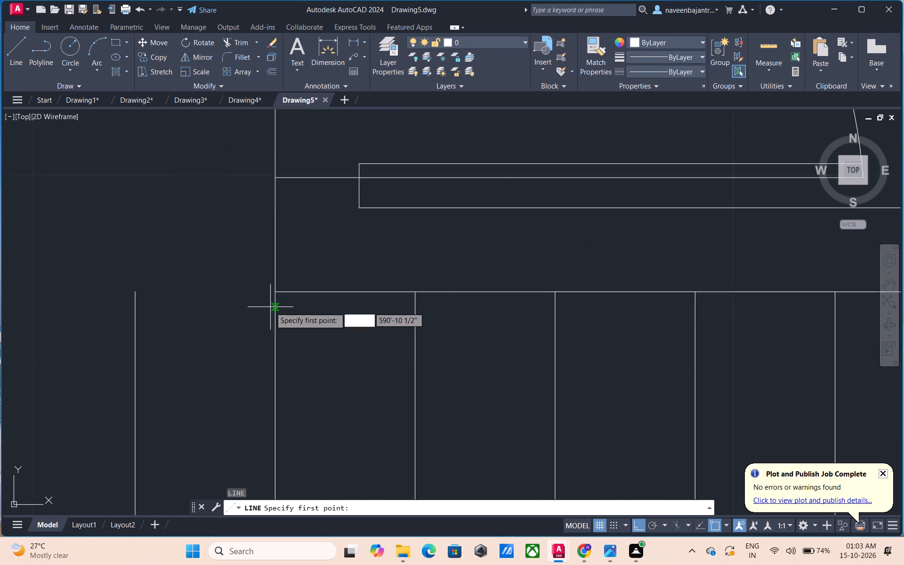
scroll(270, 307, "up", 1)
left_click(278, 283)
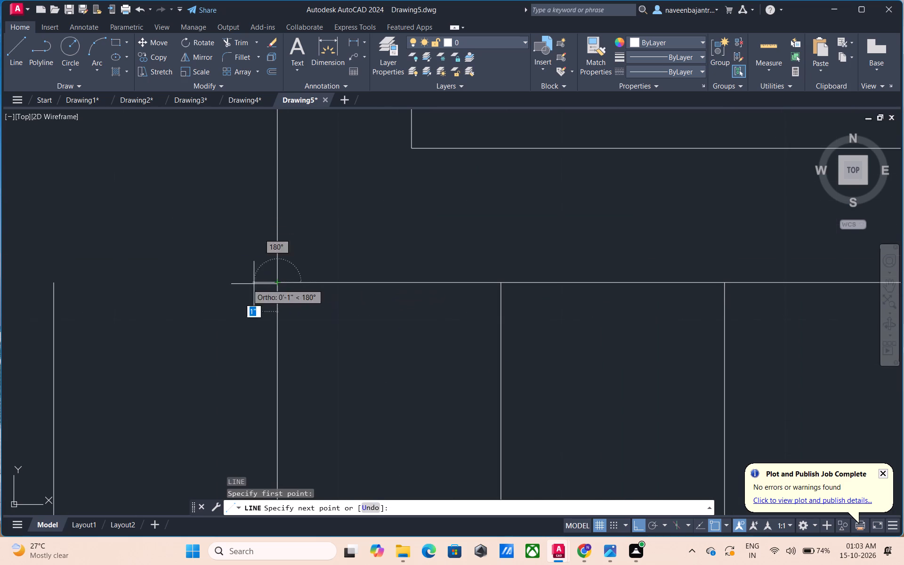
left_click(55, 283)
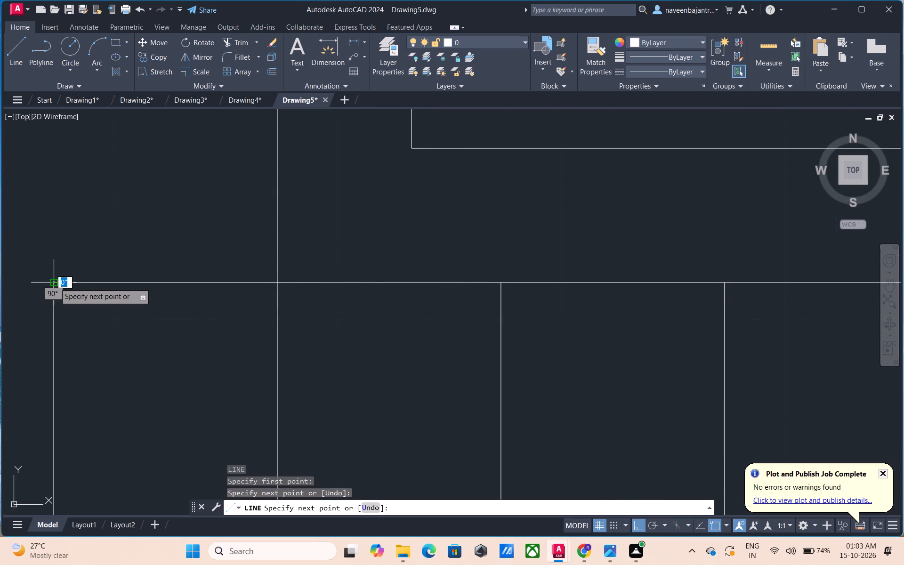
key("Escape")
Draw a horizontal line about 1'-4" long leftward from the partition's lower corner at the door, ending just past the offset stair line.
scroll(273, 240, "down", 2)
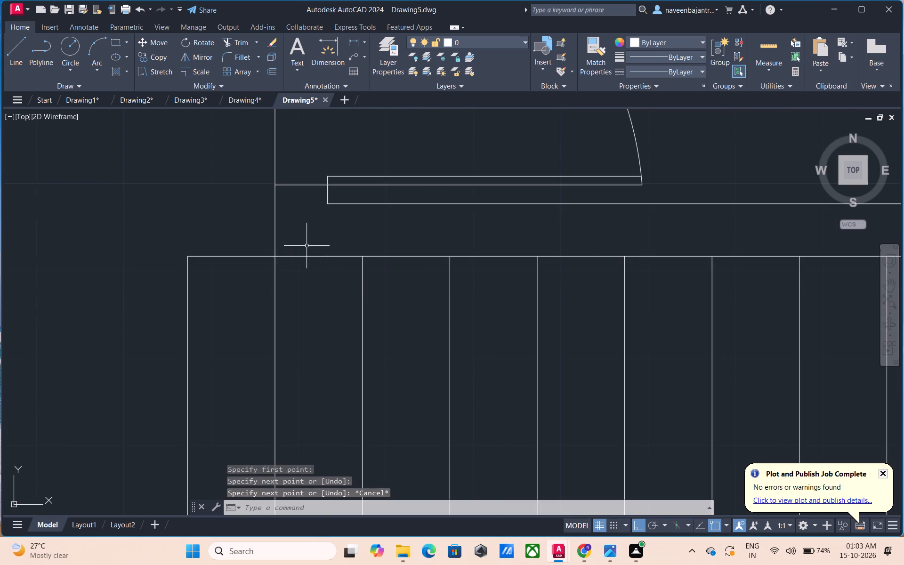
type("l")
key("space")
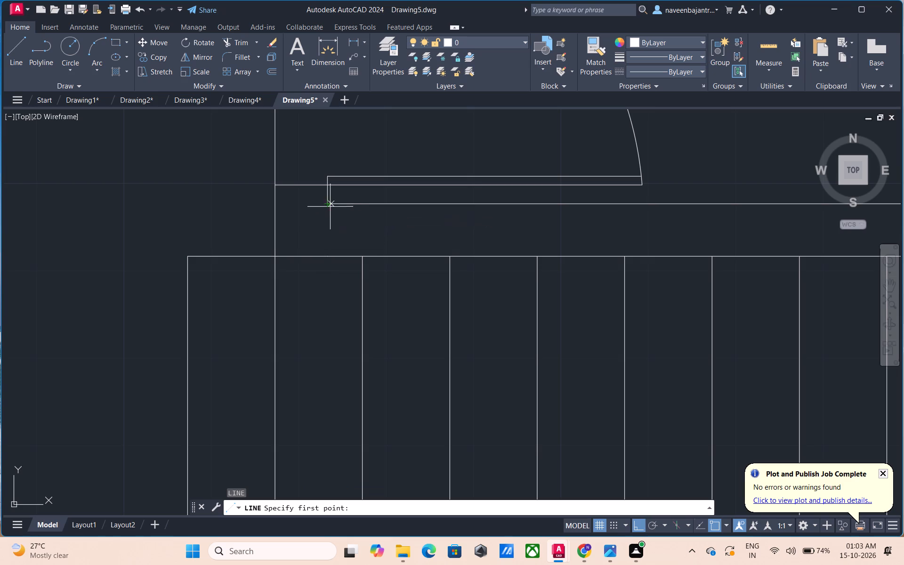
left_click(329, 207)
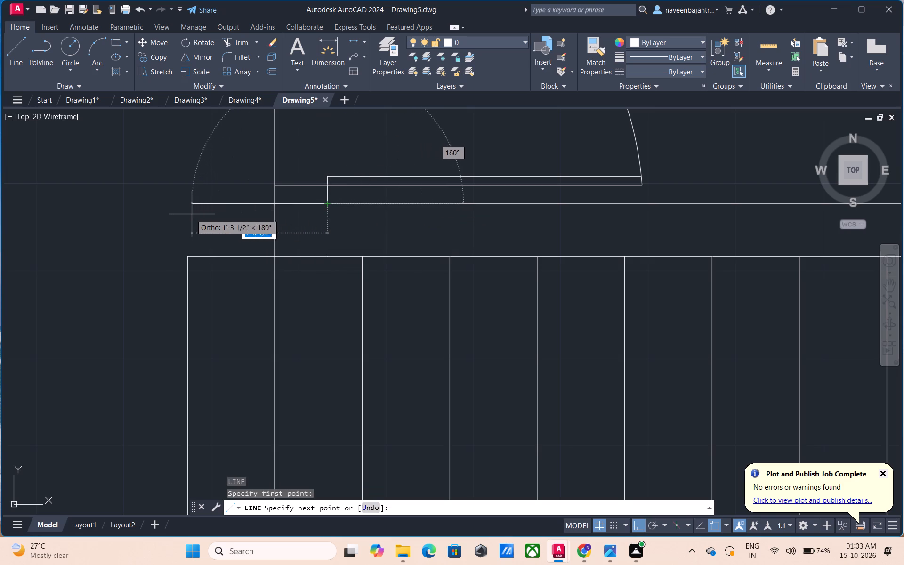
left_click(186, 215)
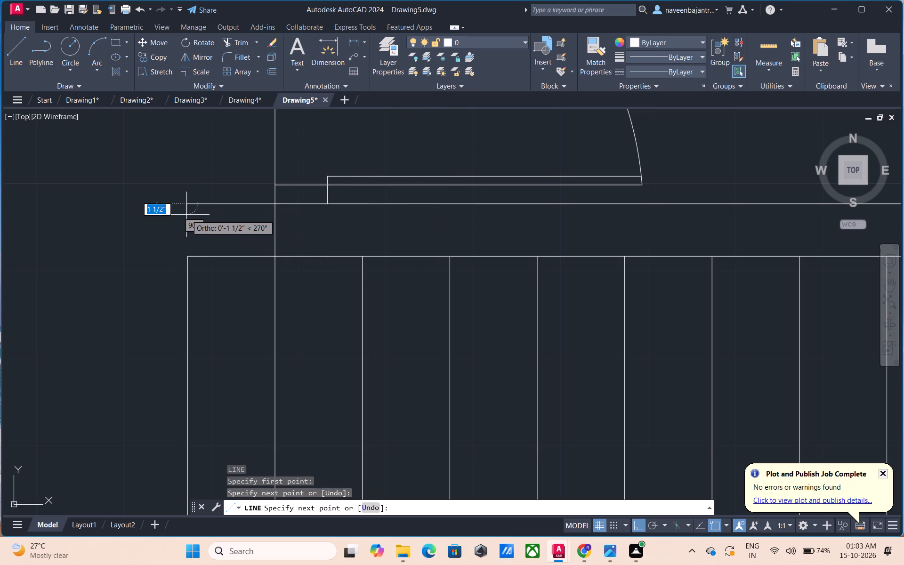
key("Escape")
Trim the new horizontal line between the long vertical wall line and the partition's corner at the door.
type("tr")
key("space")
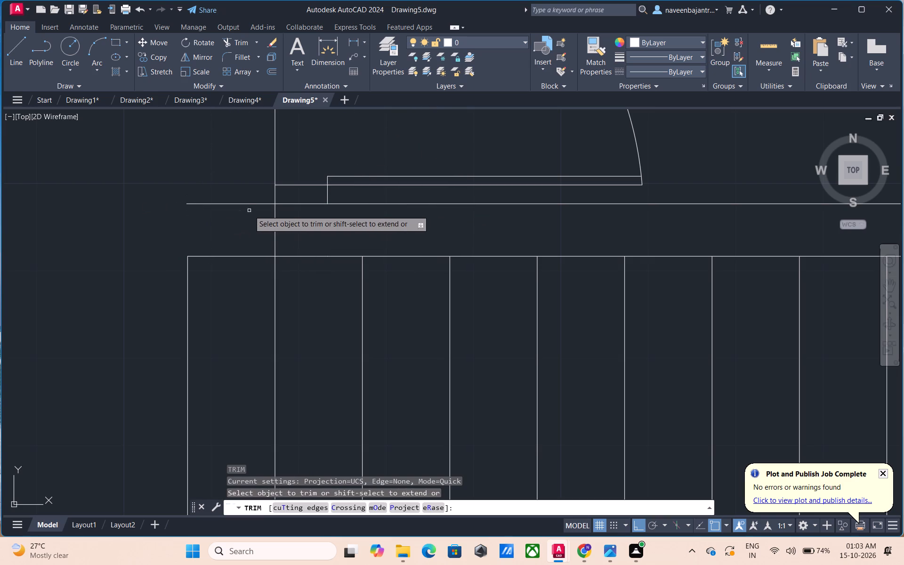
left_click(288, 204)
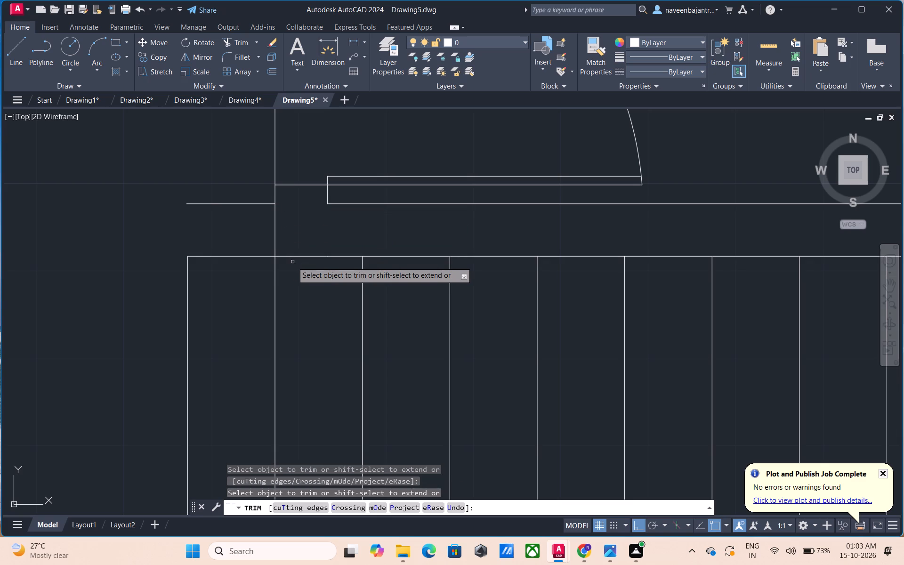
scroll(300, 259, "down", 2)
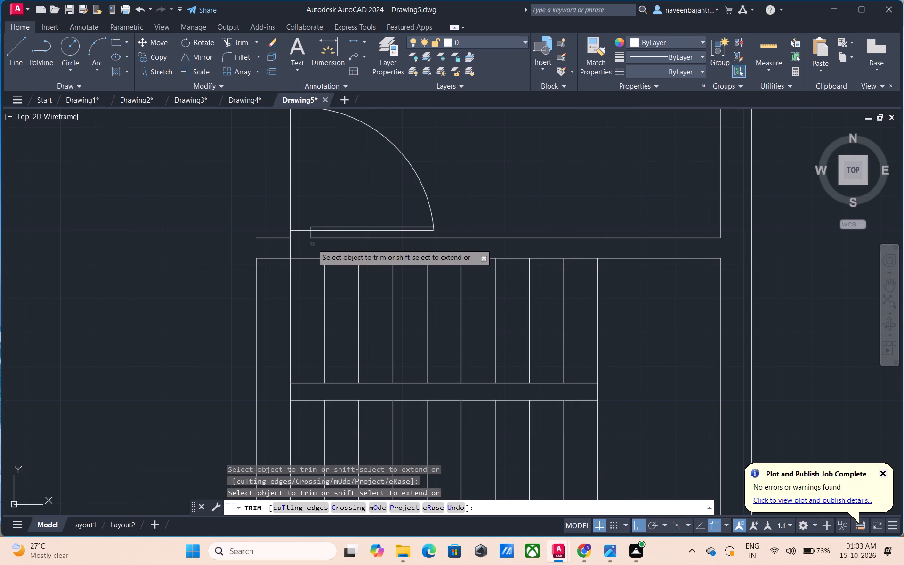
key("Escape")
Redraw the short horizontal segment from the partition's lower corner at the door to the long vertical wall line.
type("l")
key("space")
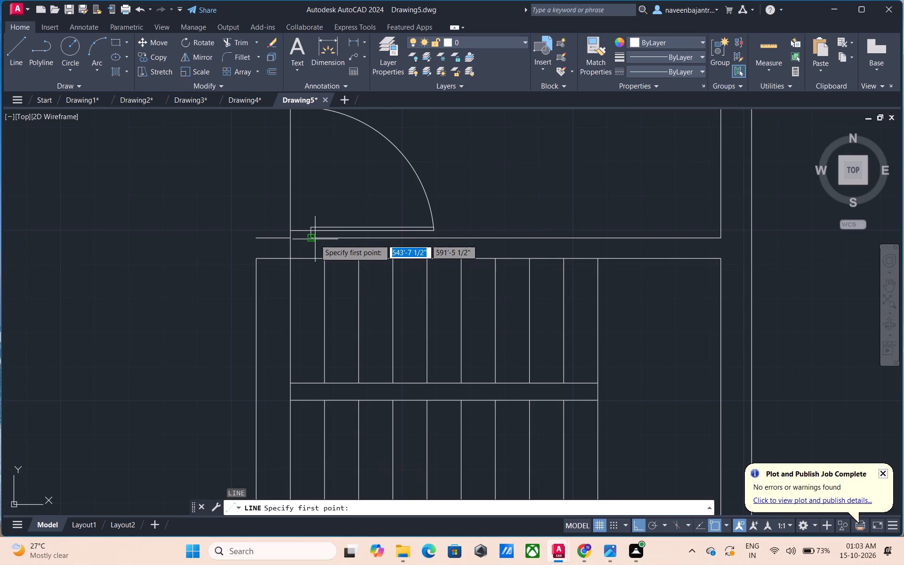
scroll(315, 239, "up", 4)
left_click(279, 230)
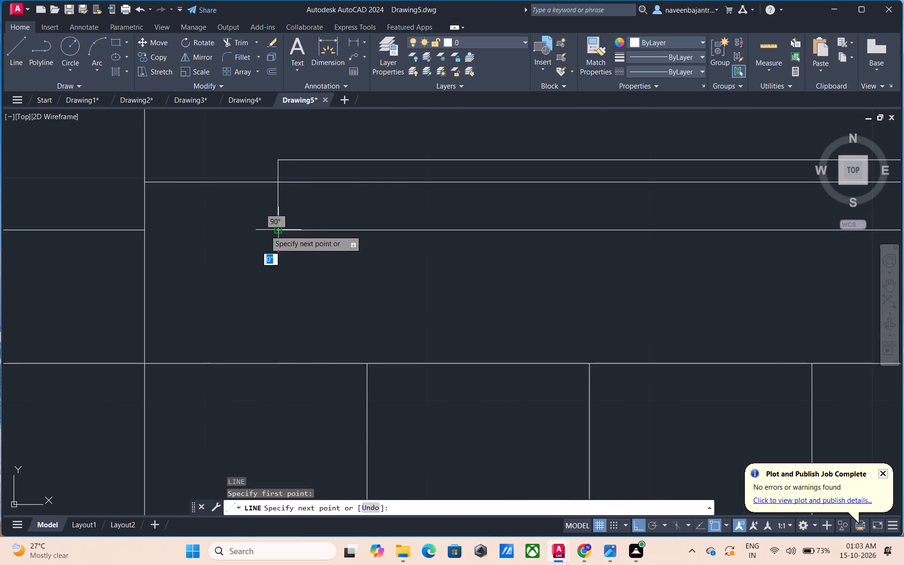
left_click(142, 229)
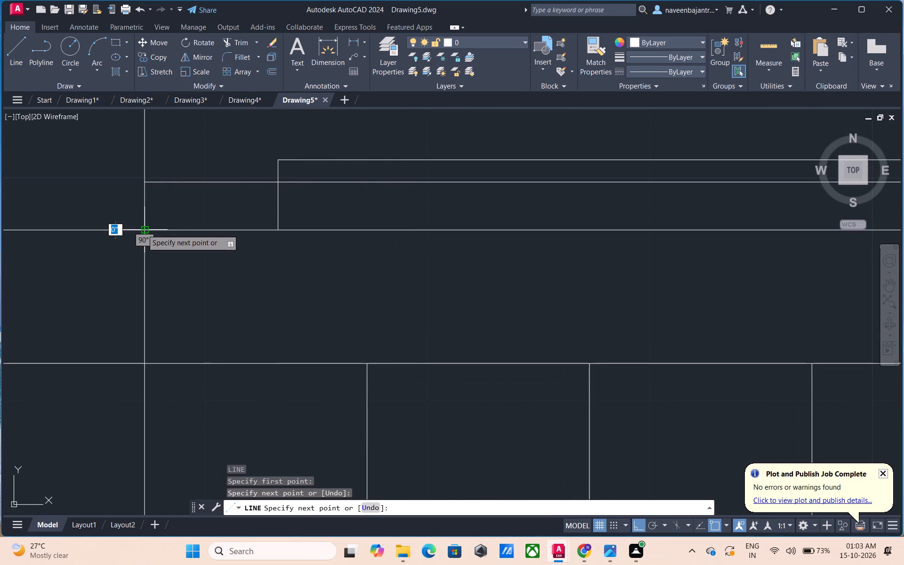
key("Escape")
Draw a vertical line from the stairs' outer upper-left corner up to the partition's upper horizontal line, closing the wall end.
scroll(212, 268, "down", 3)
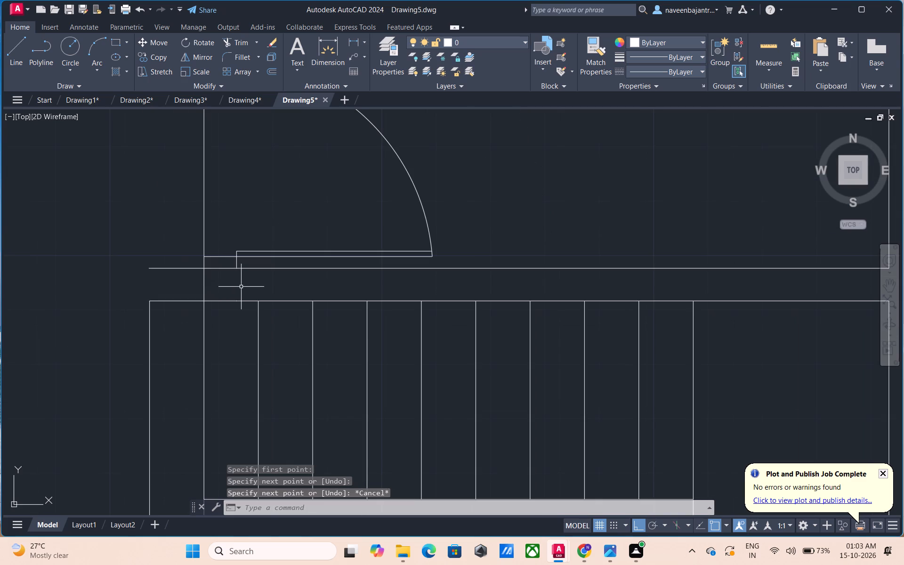
middle_click(241, 287)
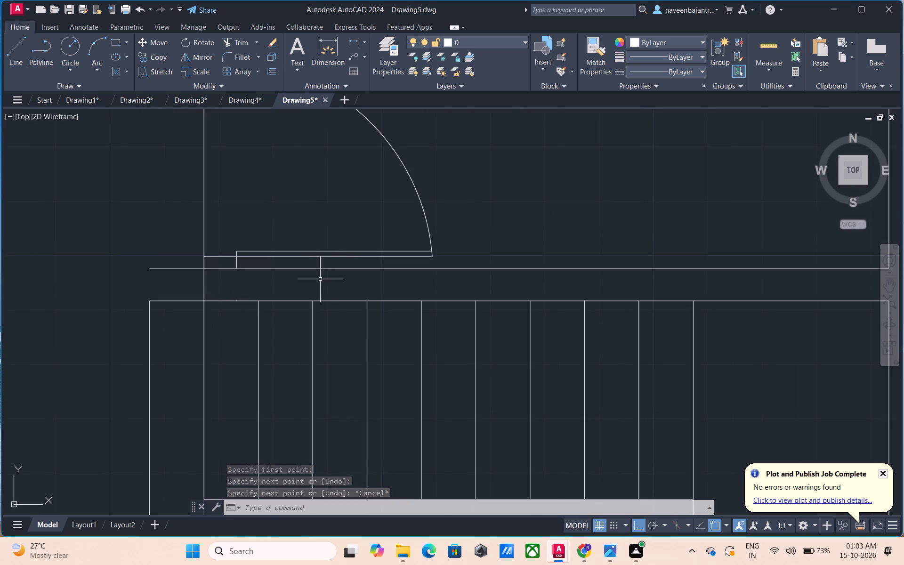
middle_click_drag(319, 280, 444, 234)
key("Escape")
type("l")
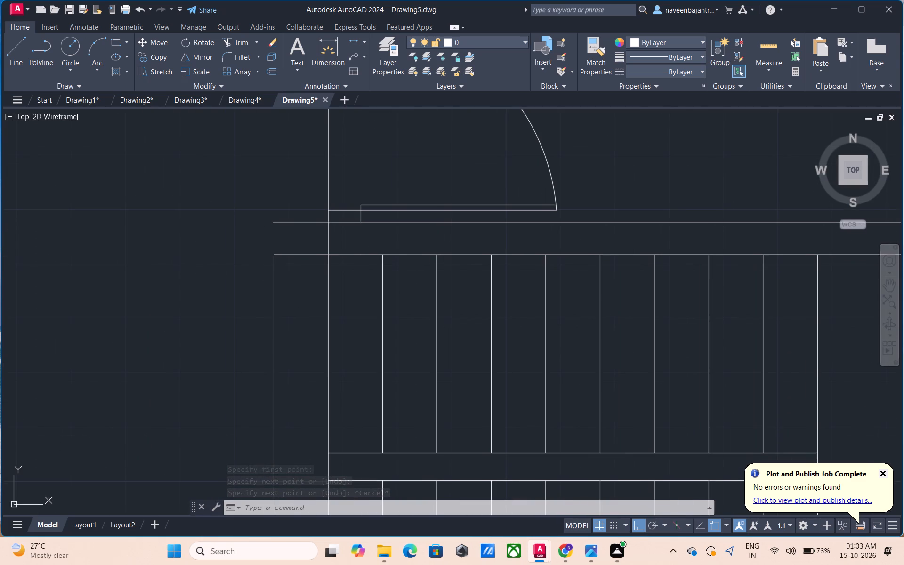
key("space")
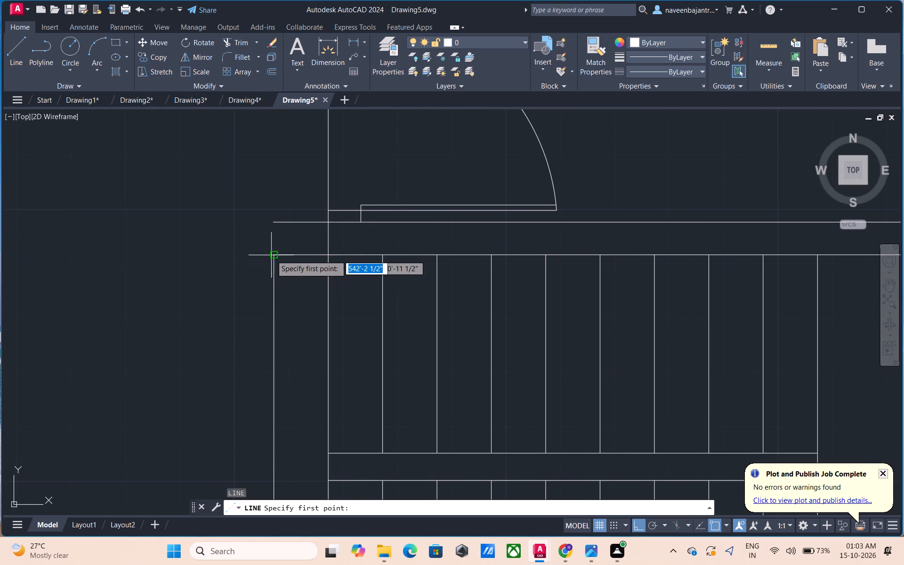
left_click(272, 255)
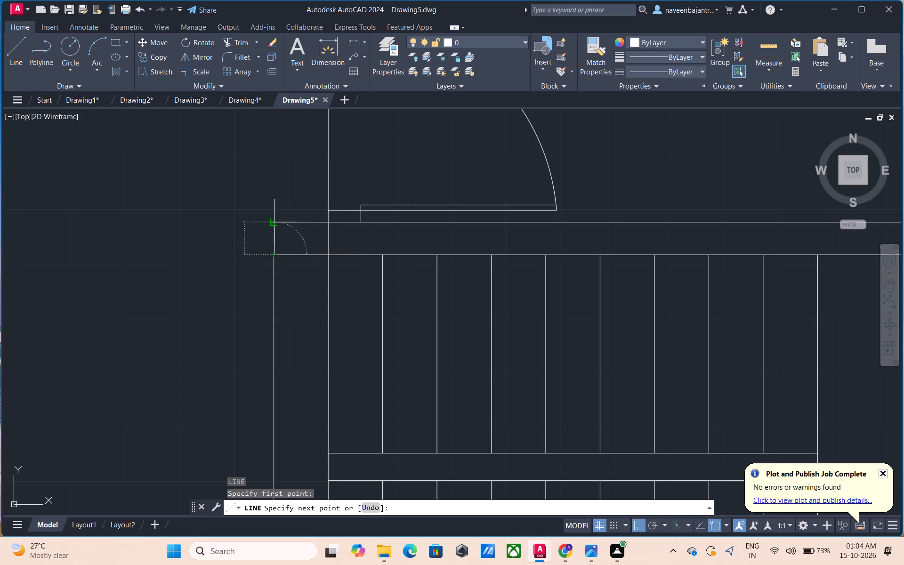
left_click(274, 221)
key("Escape")
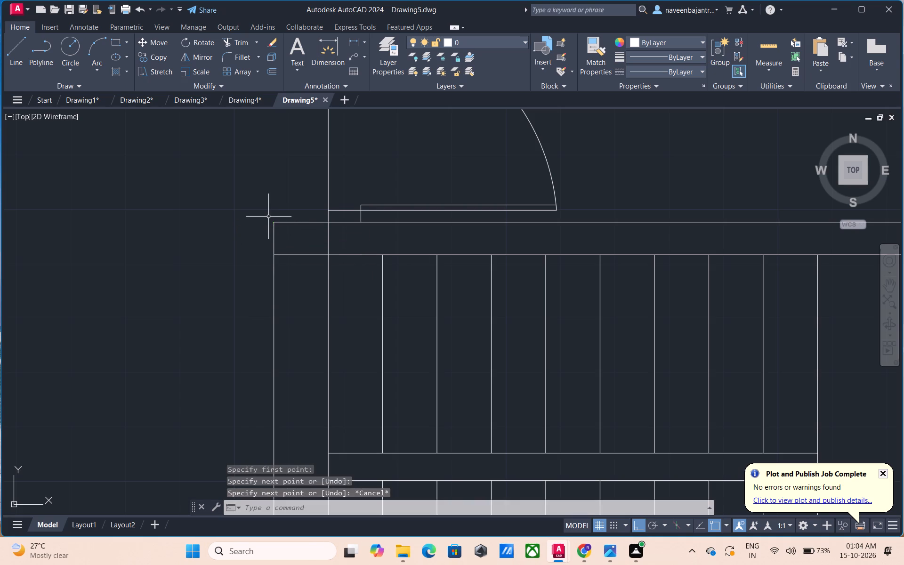
Trim the short overhang of the partition's upper horizontal line beyond the new vertical end line.
scroll(272, 216, "up", 6)
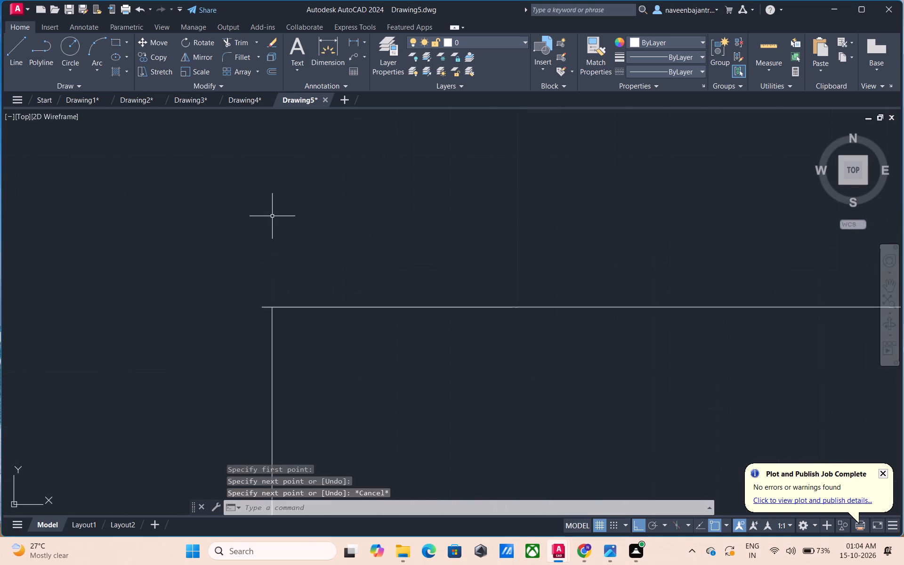
key("Escape")
type("tr")
key("space")
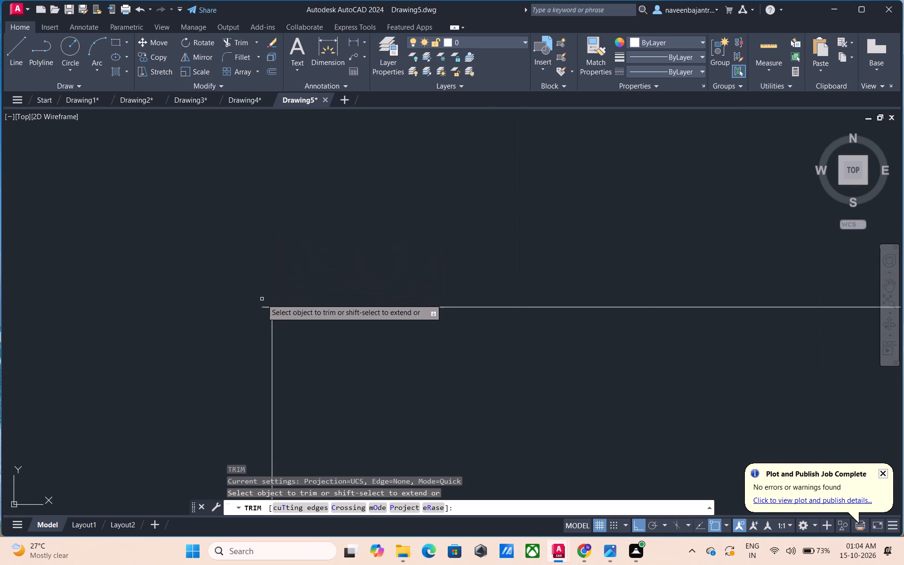
left_click(262, 306)
scroll(264, 300, "down", 7)
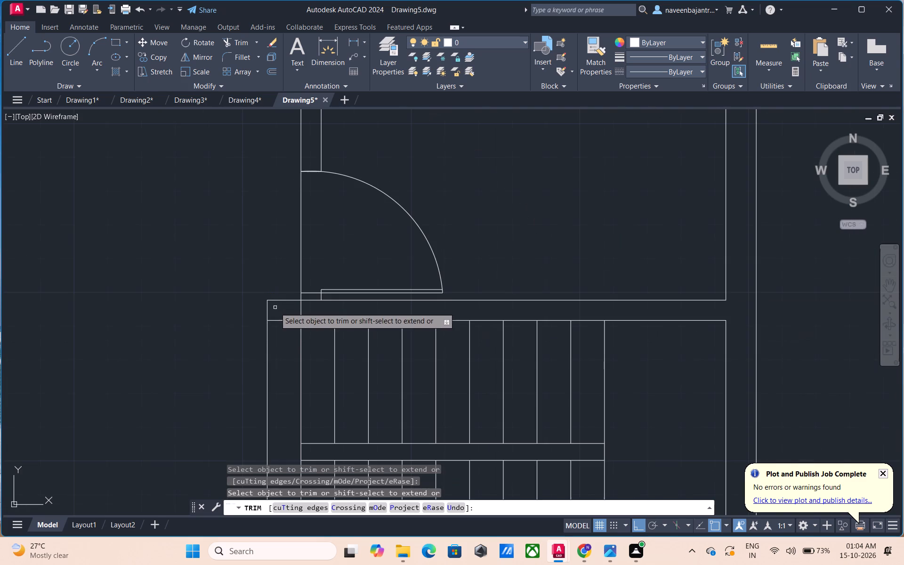
scroll(284, 356, "down", 1)
middle_click_drag(284, 356, 295, 290)
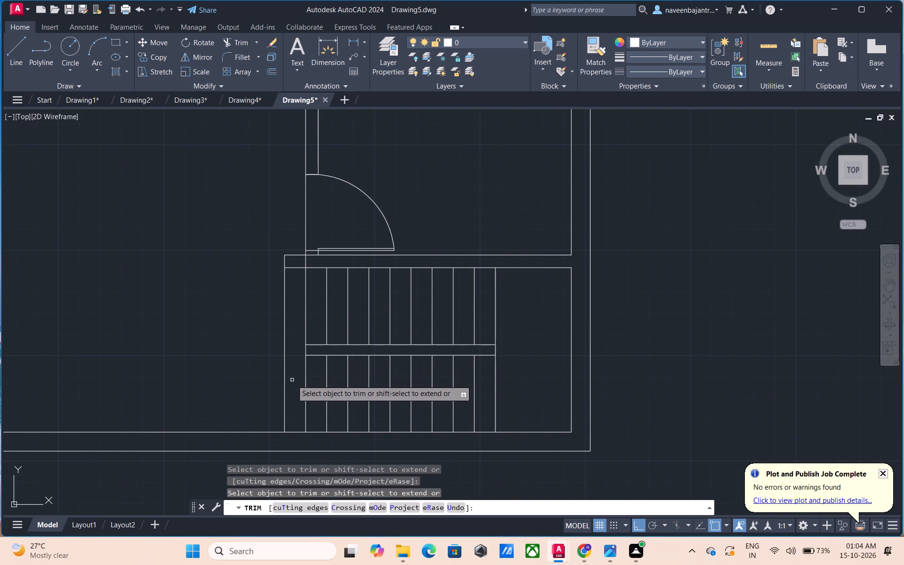
key("Escape")
Draw horizontal lines leftward from the left ends of both stair centre lines, crossing past the offset vertical stair line.
type("l")
key("space")
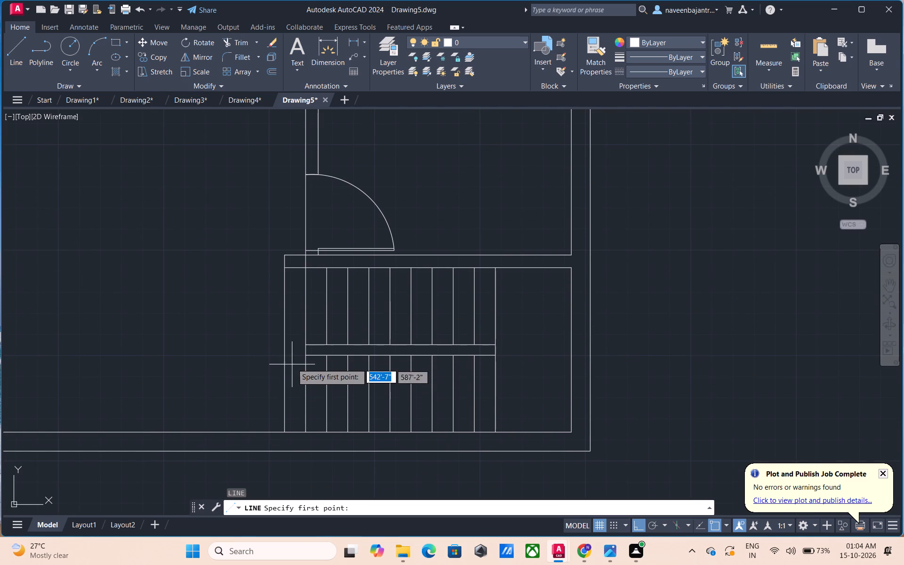
scroll(298, 359, "up", 2)
left_click(315, 352)
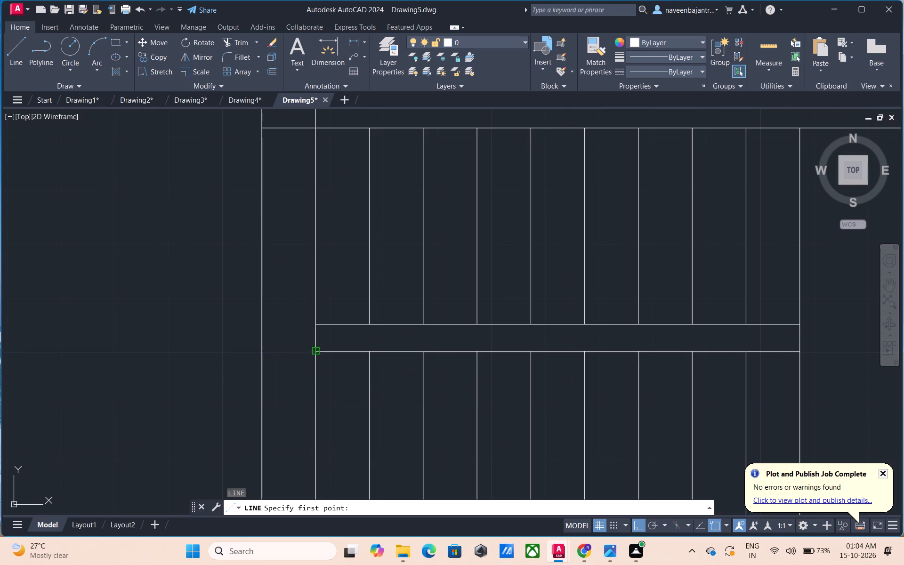
left_click(238, 353)
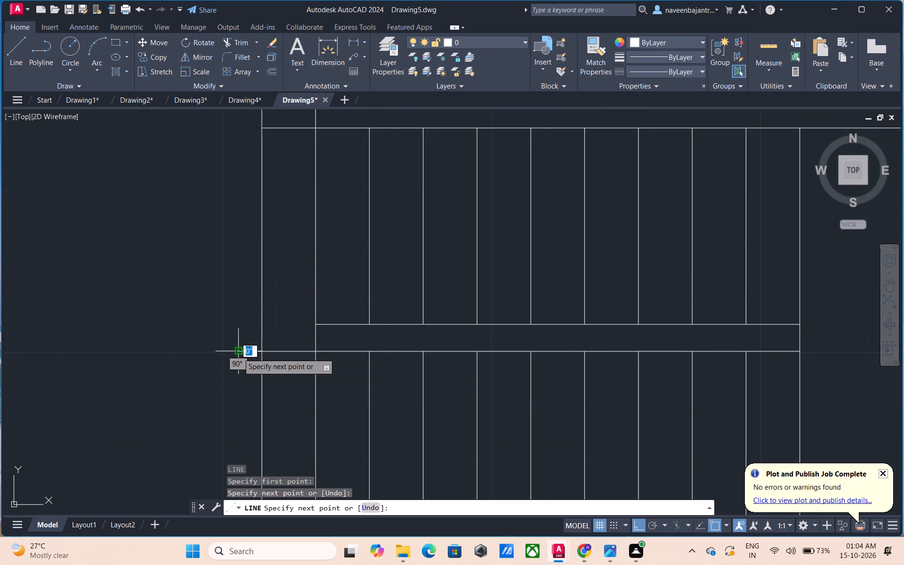
key("Escape")
type("l")
key("space")
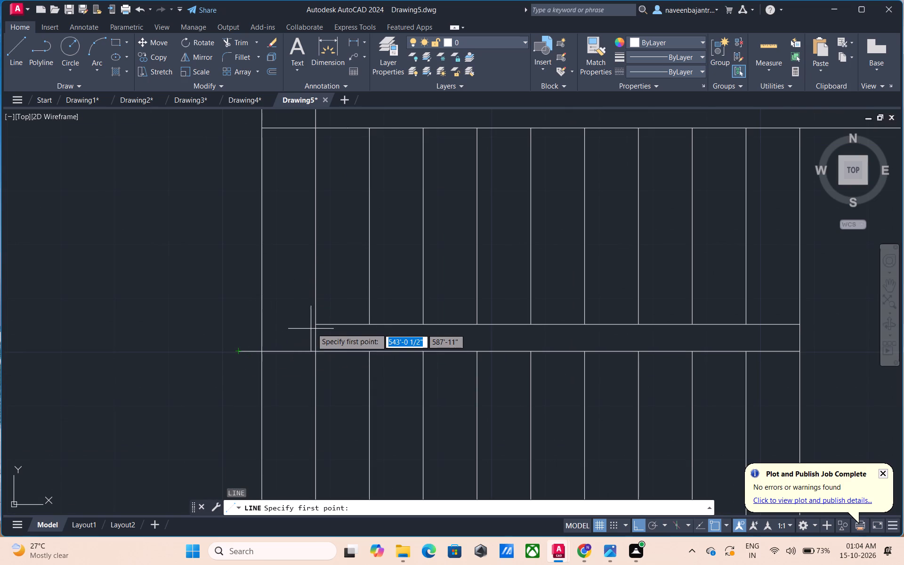
left_click(314, 326)
left_click(243, 330)
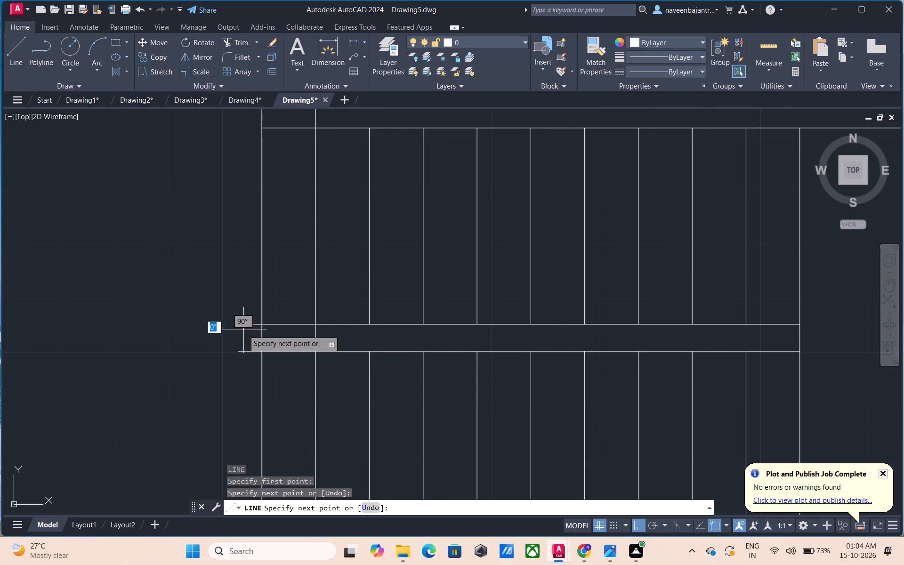
key("Escape")
Trim both centre-line overhangs outside the offset vertical stair line, and trim that vertical line below the lower centre line.
type("tr")
key("space")
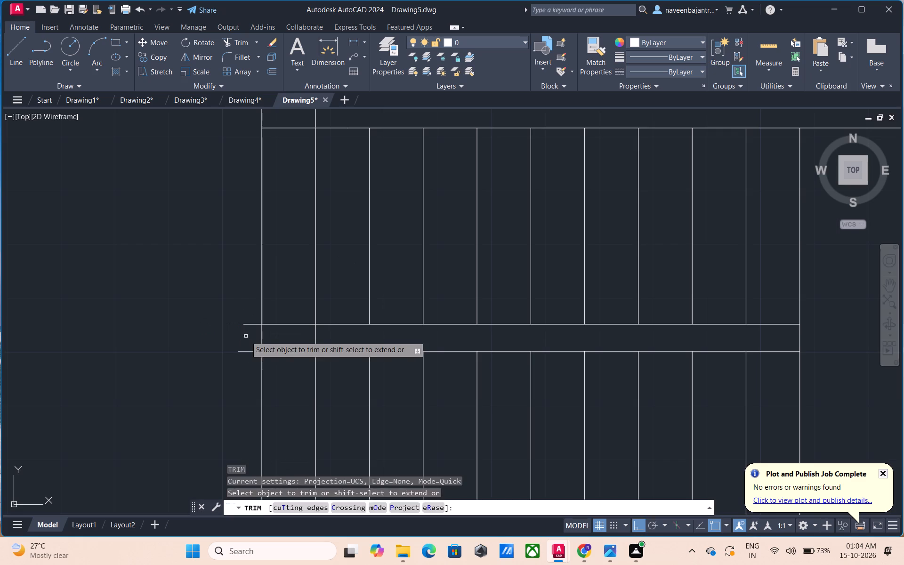
left_click(245, 350)
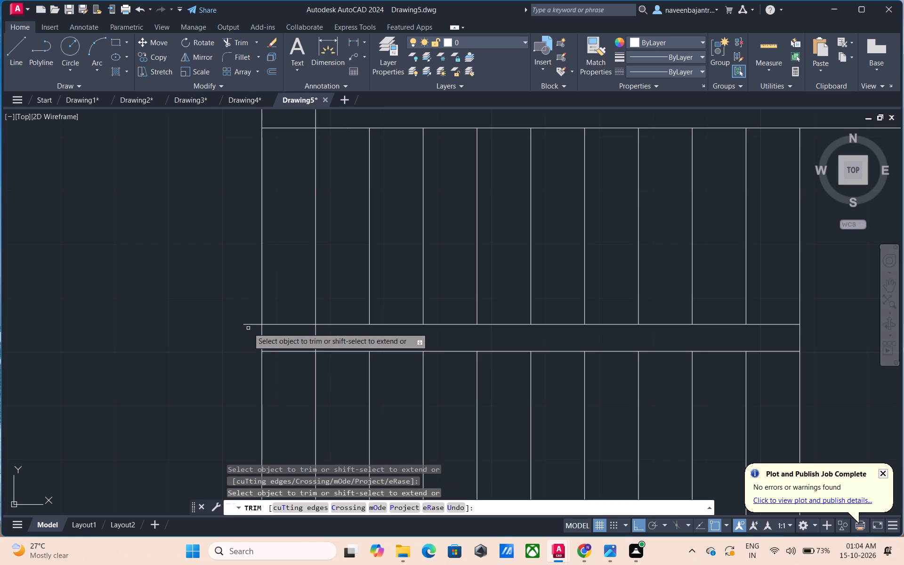
left_click(249, 324)
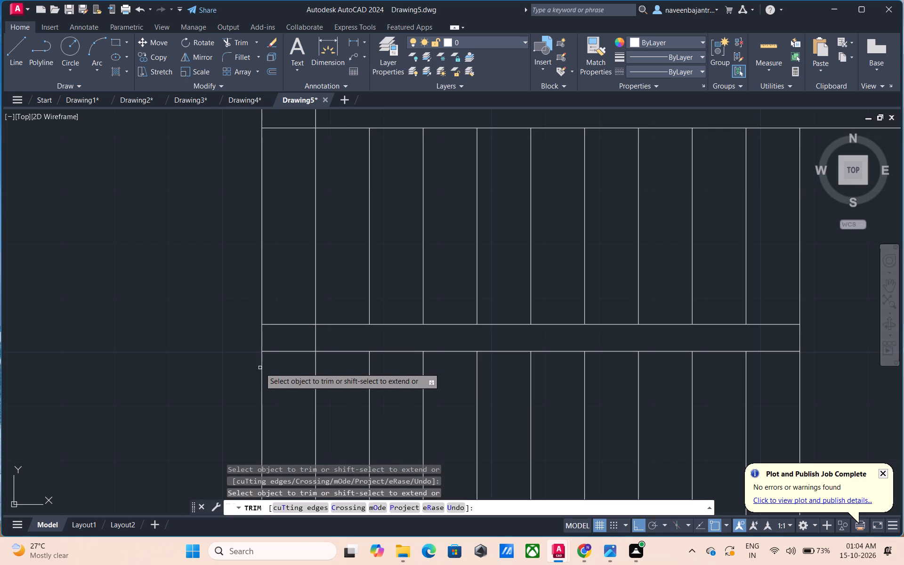
left_click(262, 369)
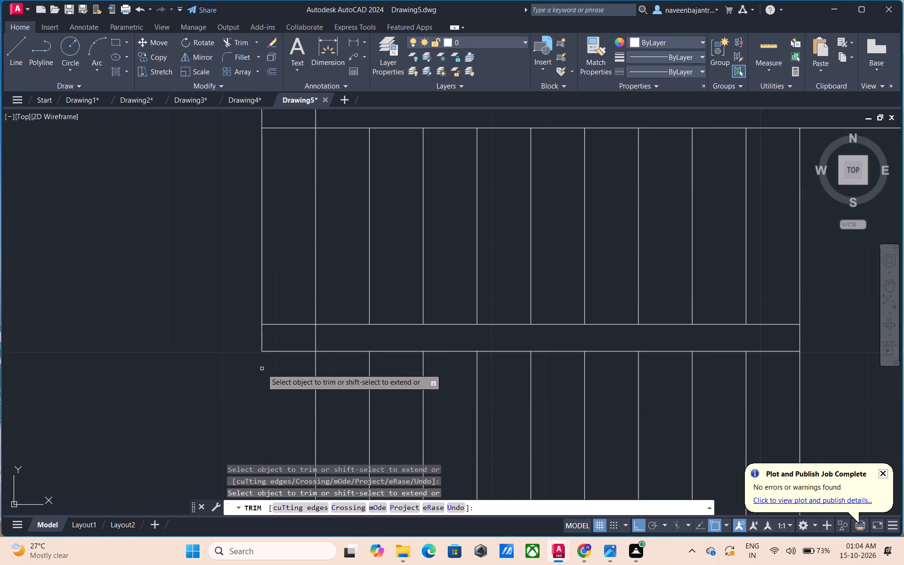
scroll(262, 369, "down", 2)
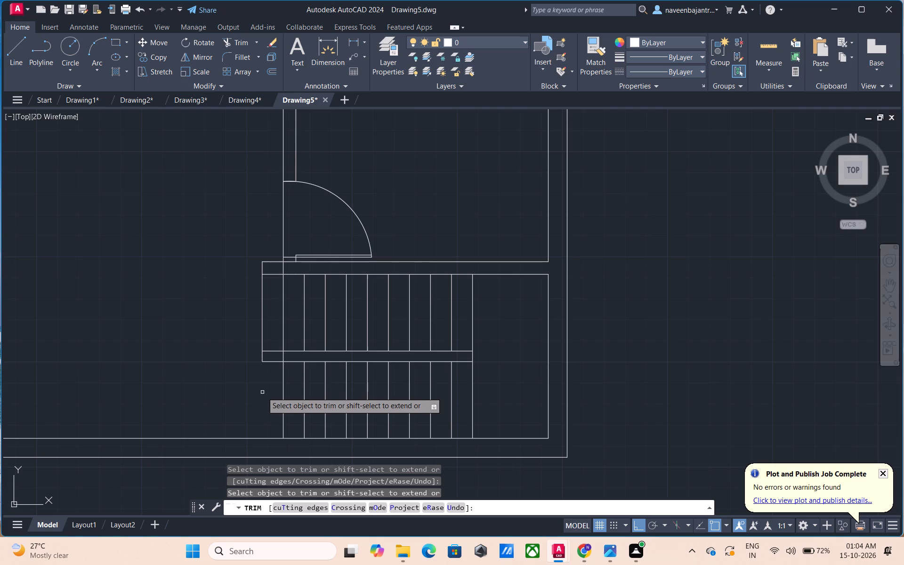
key("Escape")
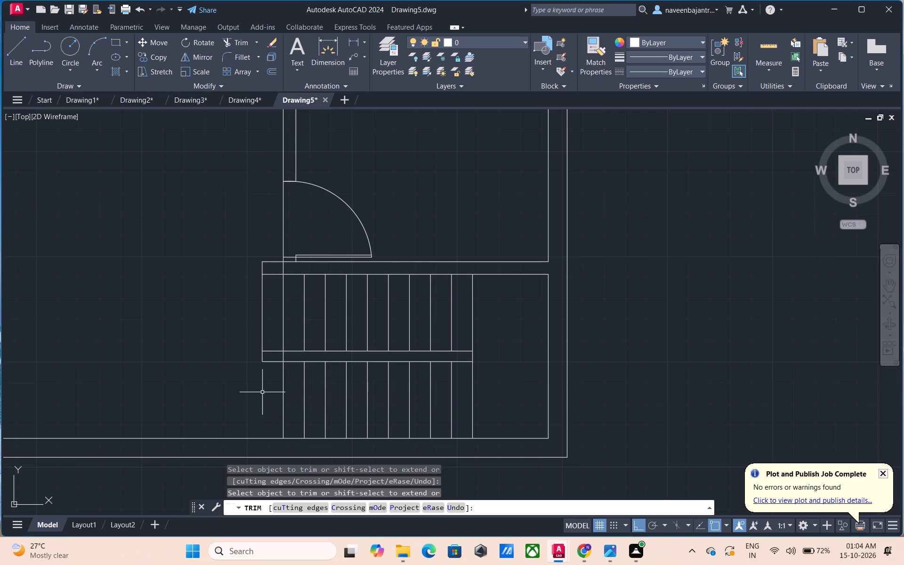
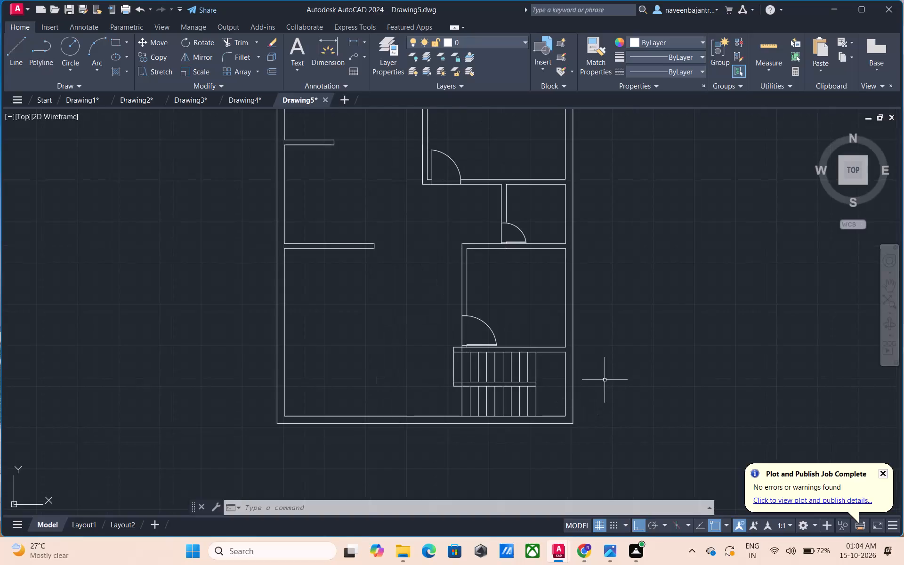
Draw a horizontal line about 6'-4" long from the third upper-flight tread line's midpoint rightward past the last tread.
scroll(613, 350, "down", 1)
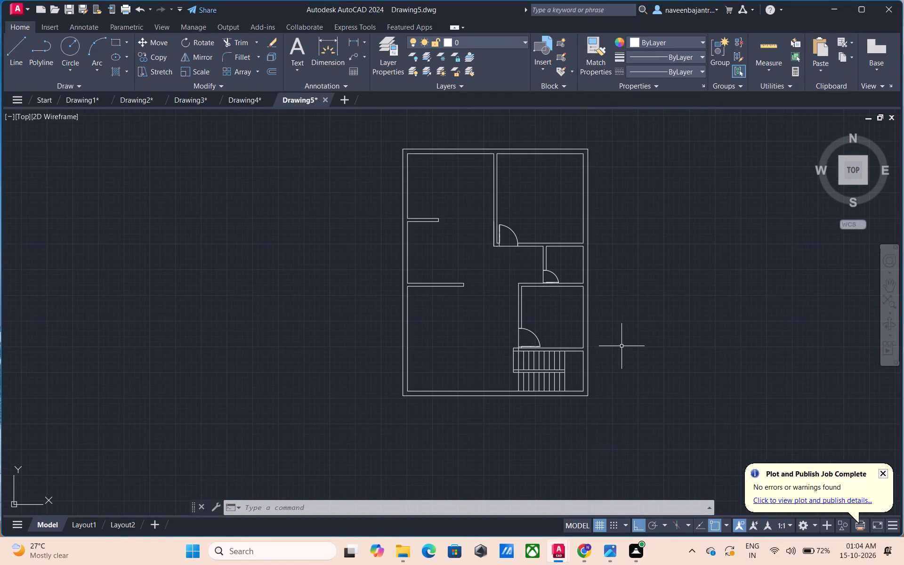
middle_click_drag(631, 336, 621, 352)
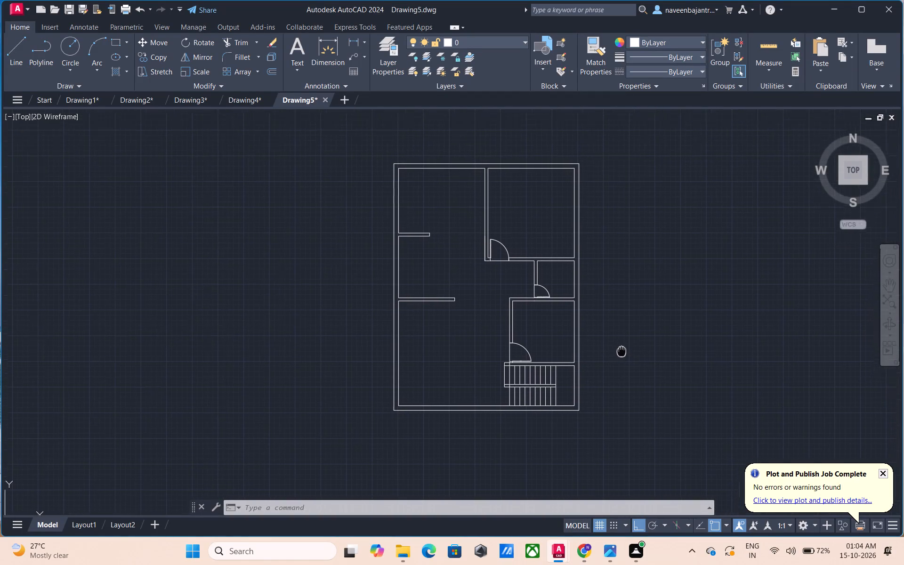
middle_click_drag(621, 352, 612, 363)
scroll(611, 397, "up", 1)
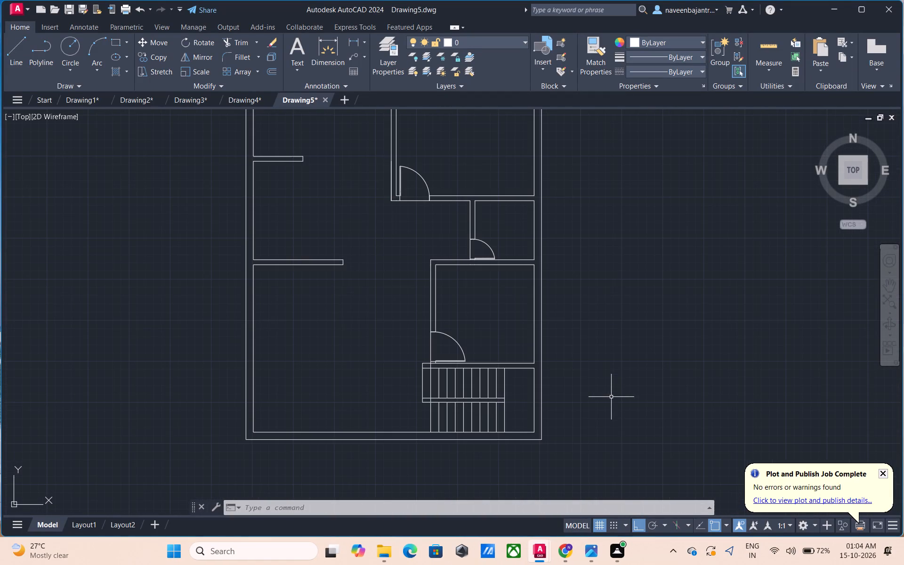
scroll(611, 397, "up", 1)
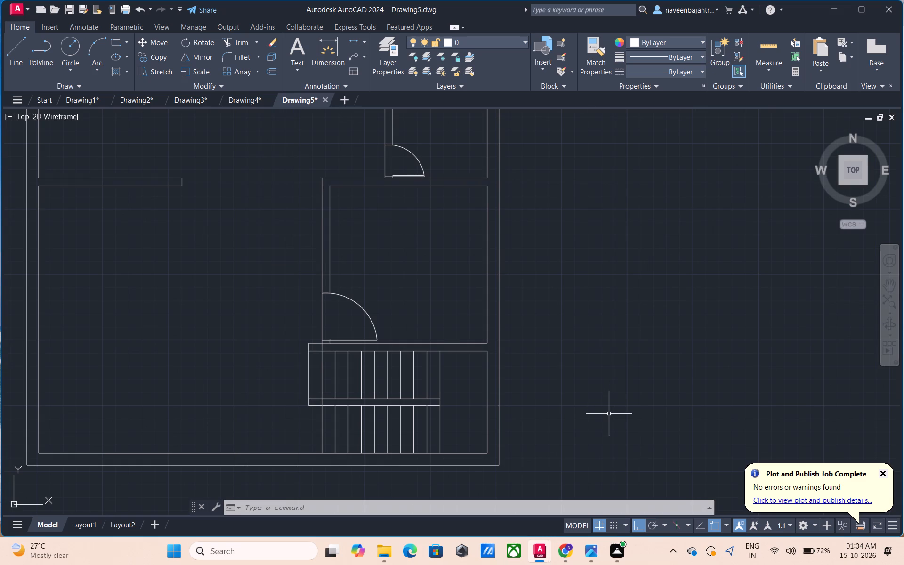
middle_click_drag(609, 414, 623, 375)
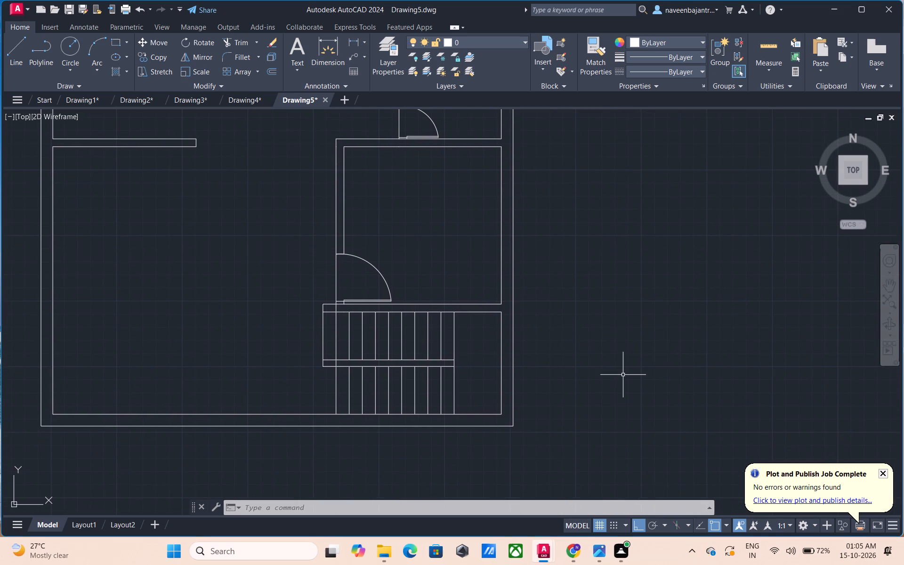
key("Escape")
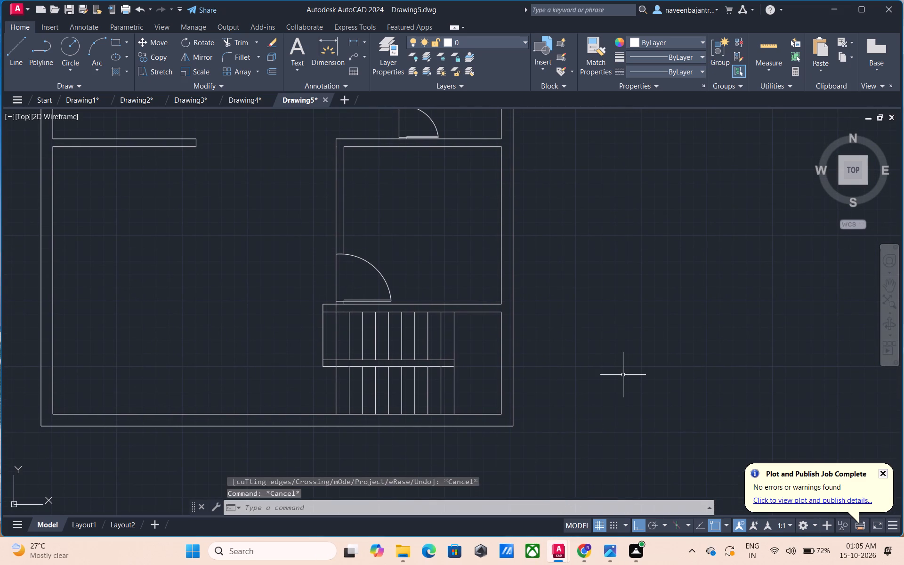
type("l")
key("space")
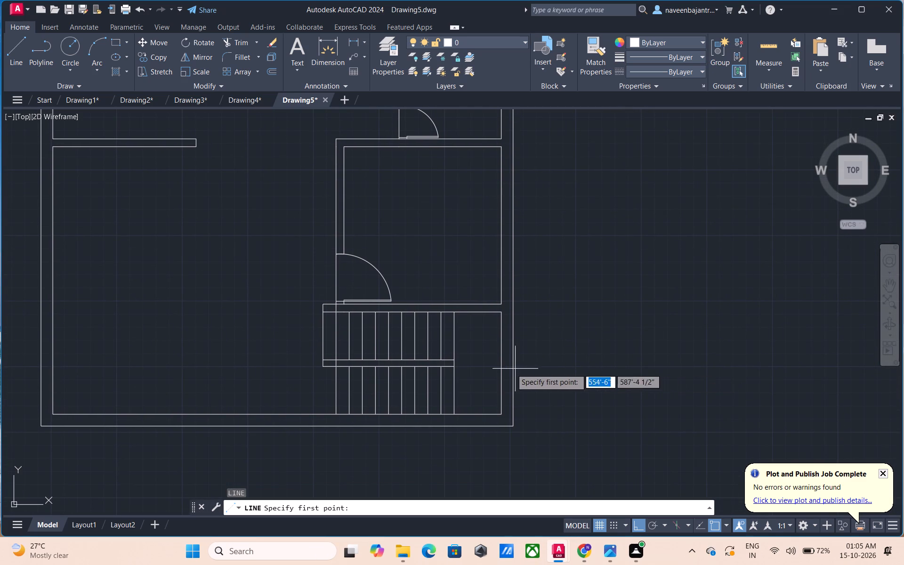
left_click(362, 339)
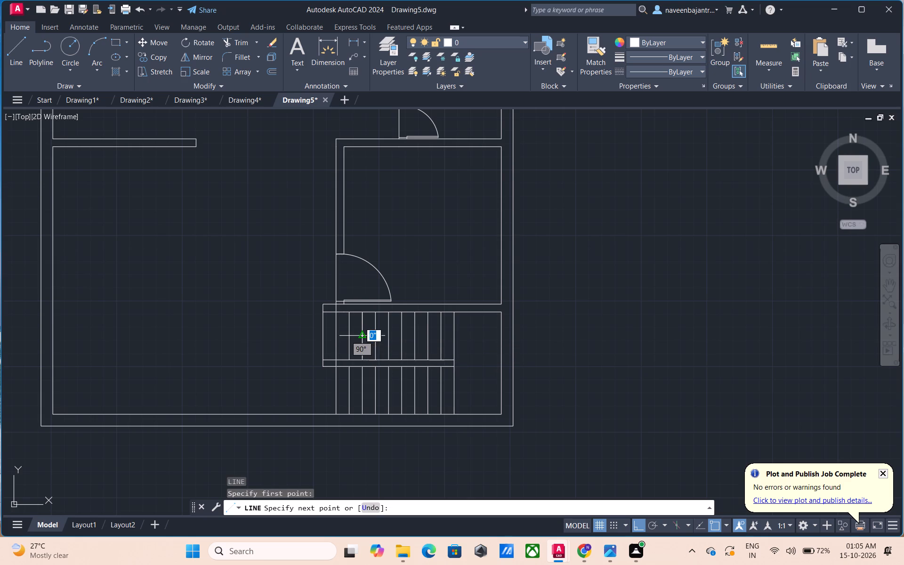
left_click(464, 339)
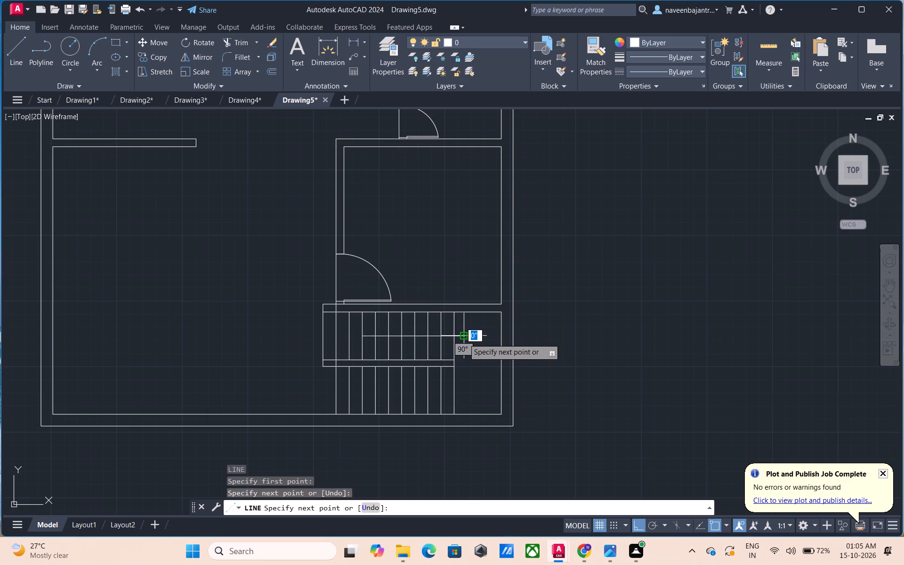
key("Escape")
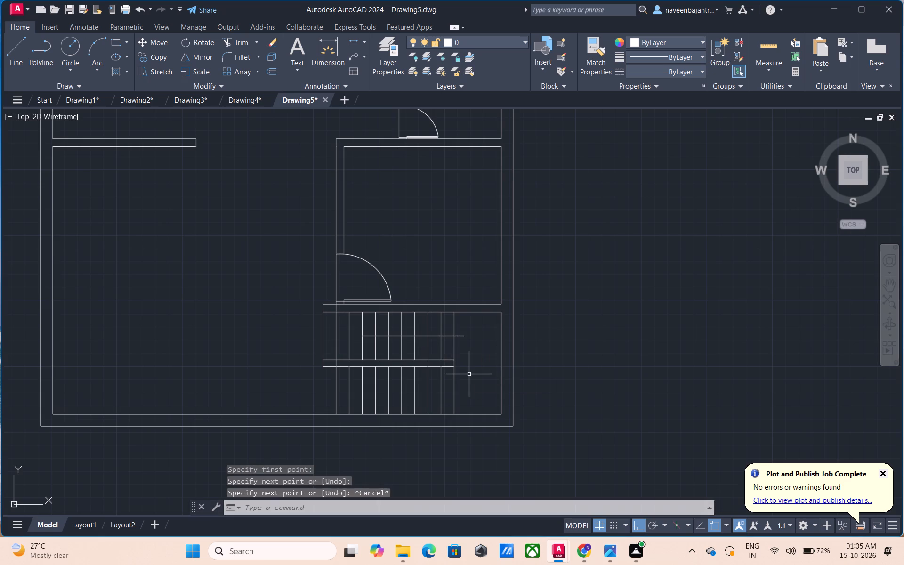
Draw a horizontal line from the midpoint of the lower flight's fifth tread line rightward, slightly beyond the upper line's end.
type("l")
key("space")
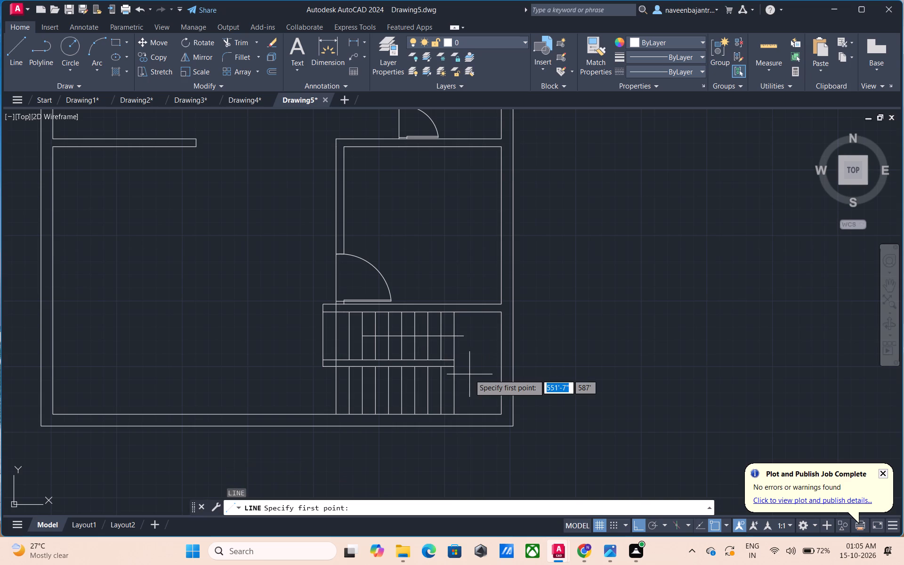
left_click(388, 390)
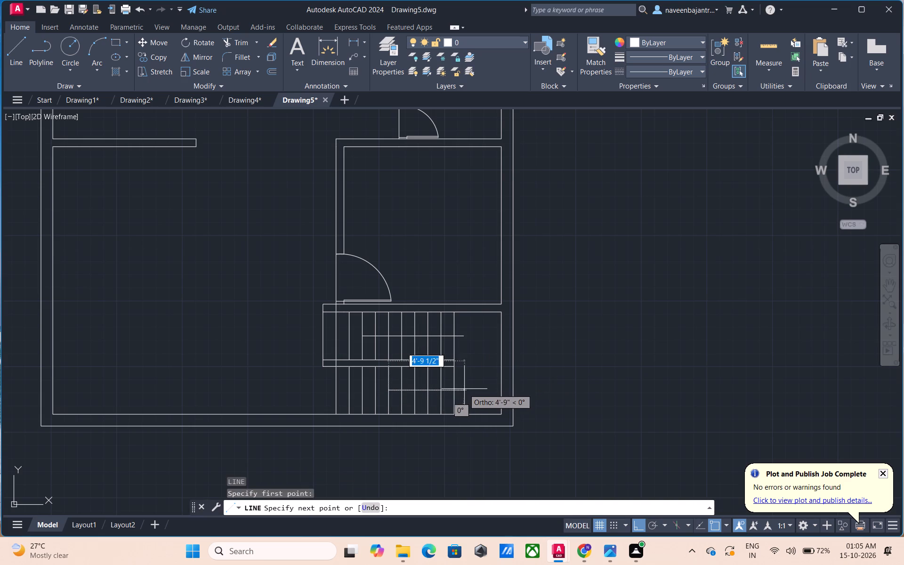
left_click(469, 389)
key("Escape")
Draw a vertical line from the upper direction line's right end down across the lower direction line.
type("l")
key("space")
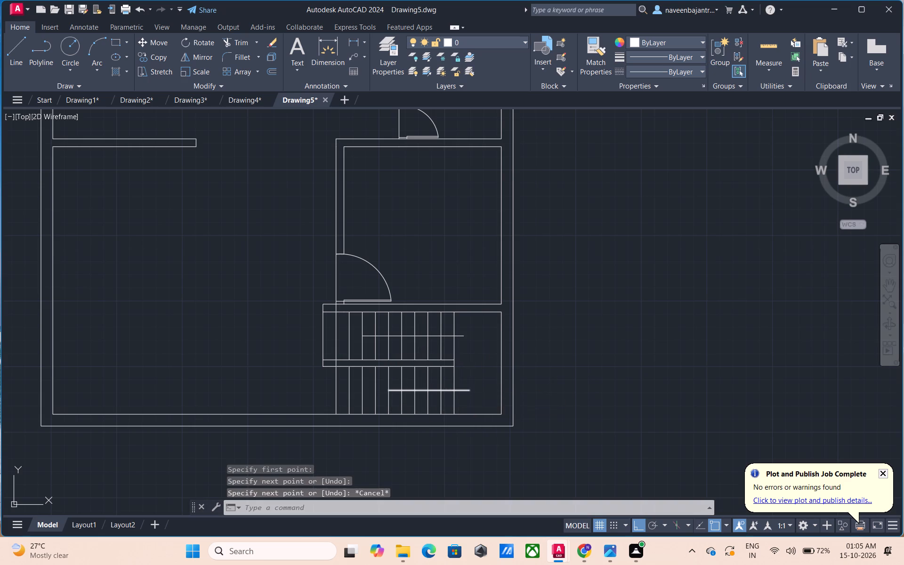
left_click(462, 335)
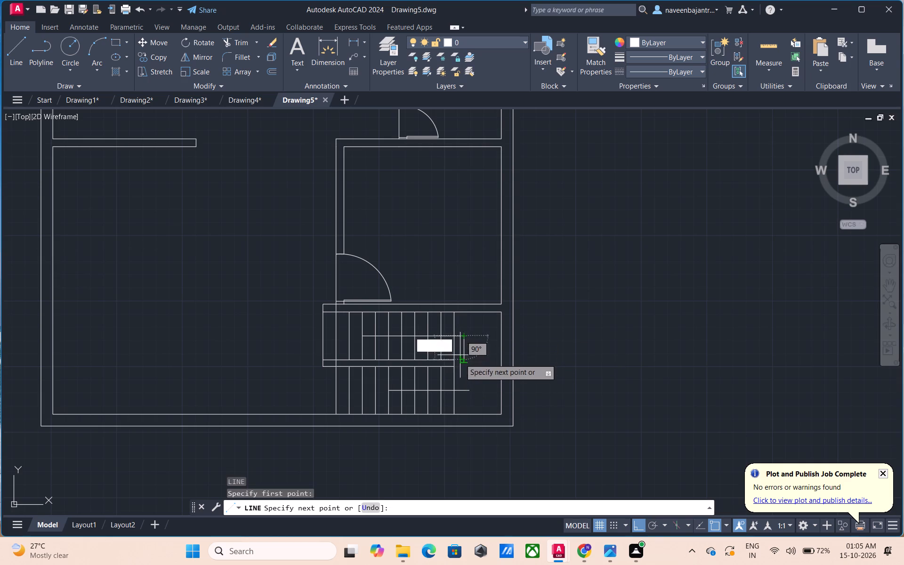
left_click(462, 400)
key("Escape")
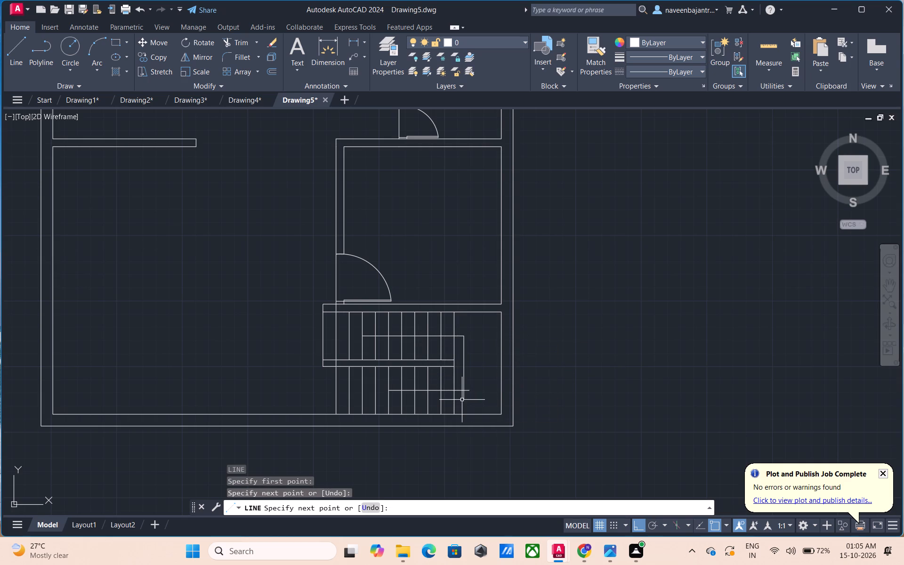
Trim the vertical line's overhang and the lower direction line's overhang so they meet at a clean corner.
type("tr")
key("space")
left_click(463, 397)
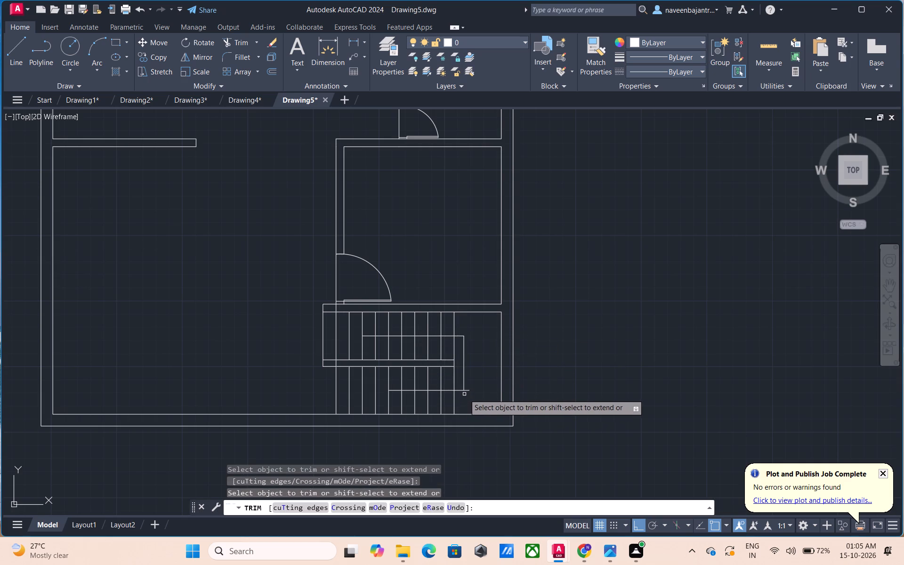
left_click(468, 391)
key("Escape")
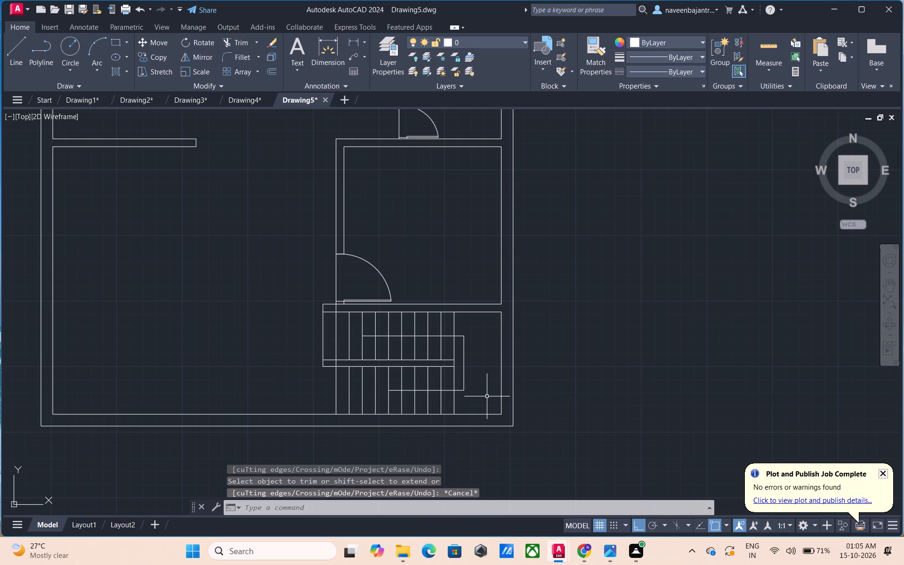
Extend the lower direction line with a horizontal segment about 4" long, leftward from its left end.
middle_click_drag(487, 396, 525, 380)
scroll(440, 393, "up", 1)
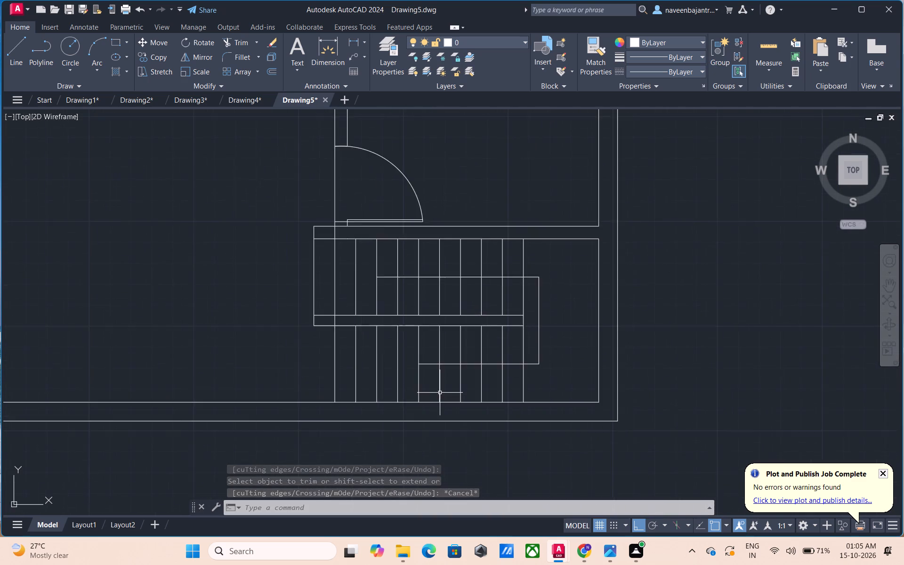
scroll(440, 393, "up", 2)
middle_click_drag(424, 373, 451, 385)
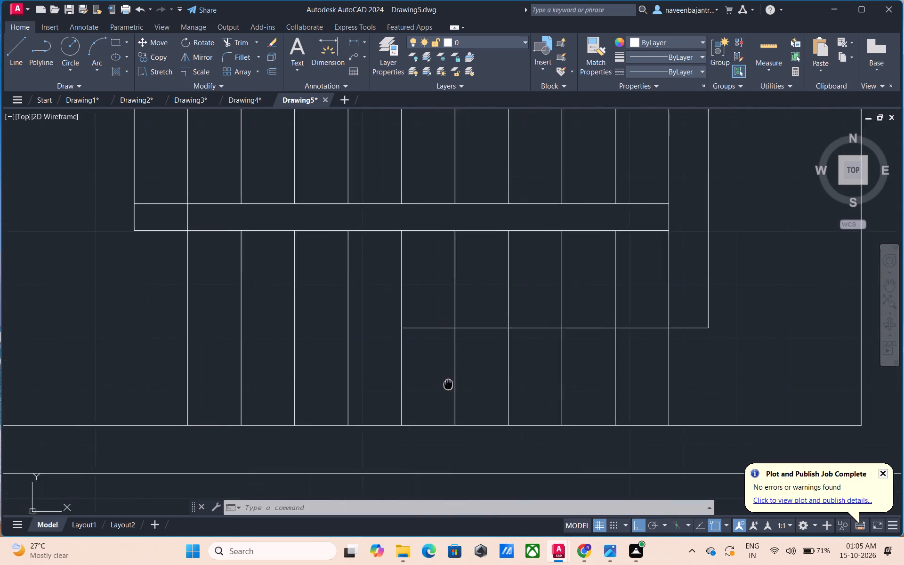
middle_click_drag(451, 385, 495, 415)
scroll(496, 409, "up", 1)
key("Escape")
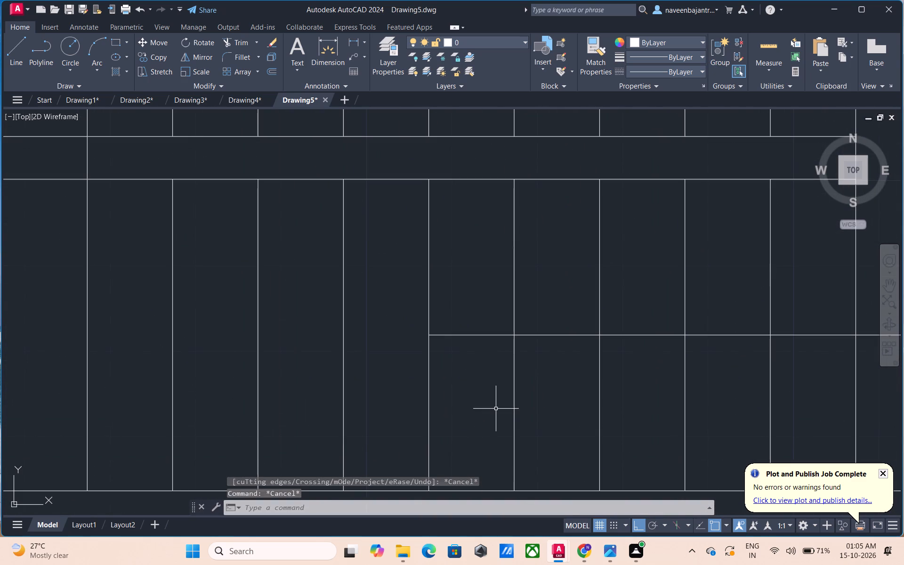
type("l")
key("space")
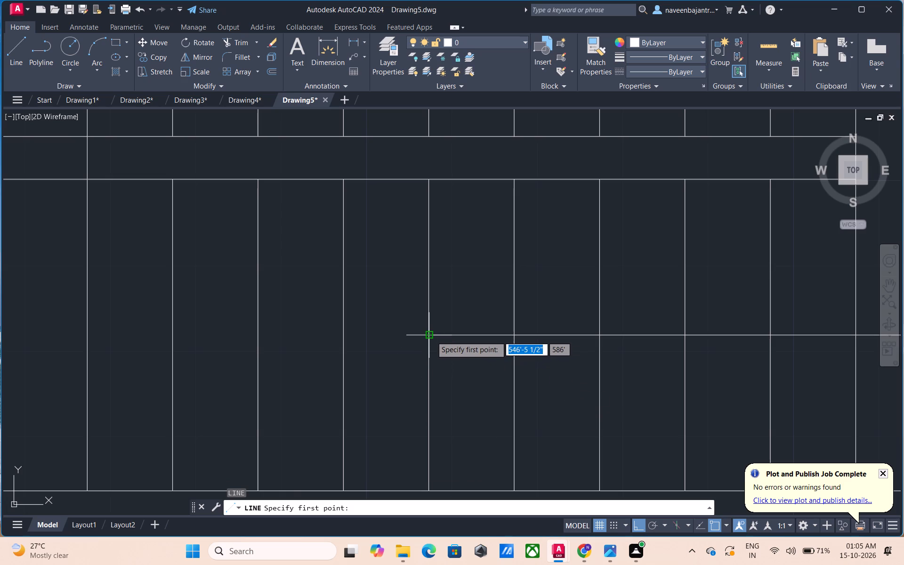
left_click(429, 336)
left_click(394, 339)
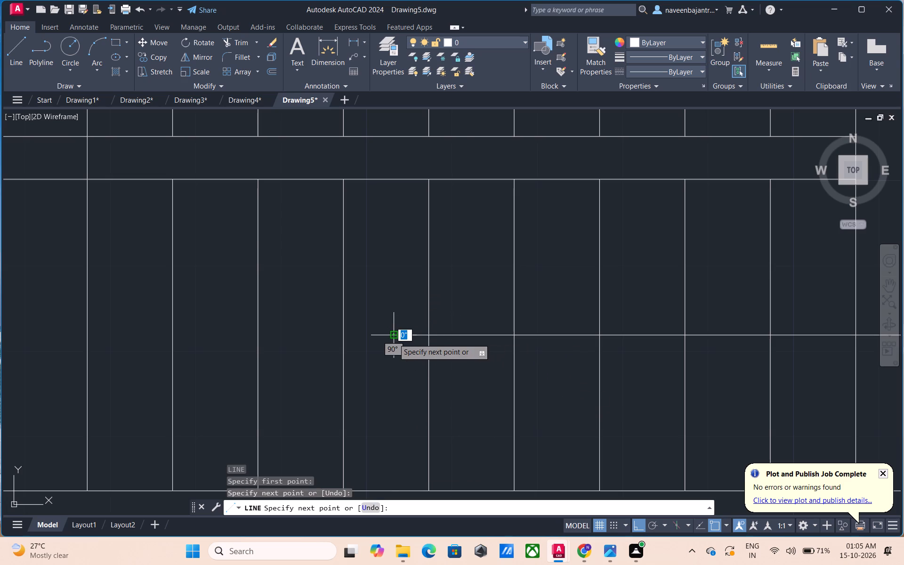
key("Escape")
With Ortho off, draw a left-pointing triangular arrowhead at the lower direction line's left end, with a base about 8 1/2" and sides about 6".
scroll(394, 343, "down", 2)
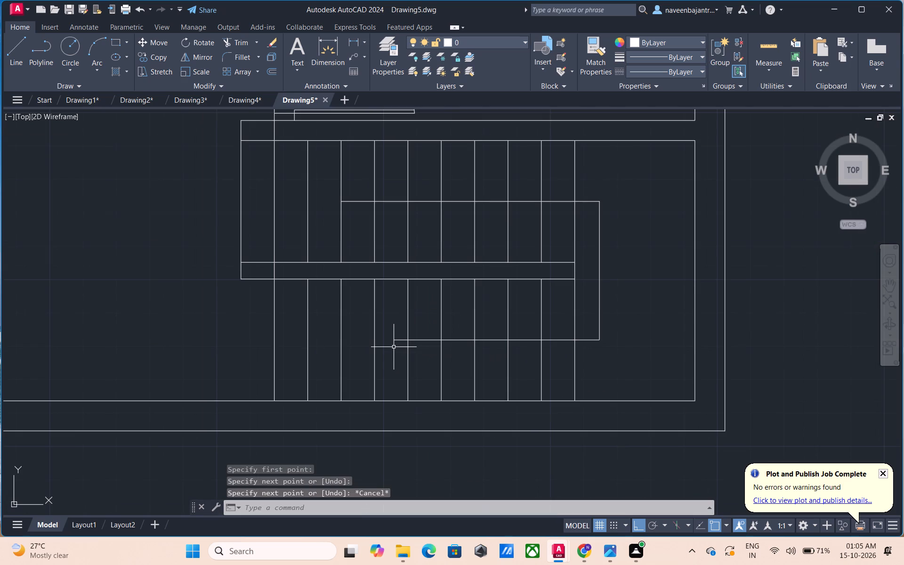
key("Escape")
key("F8")
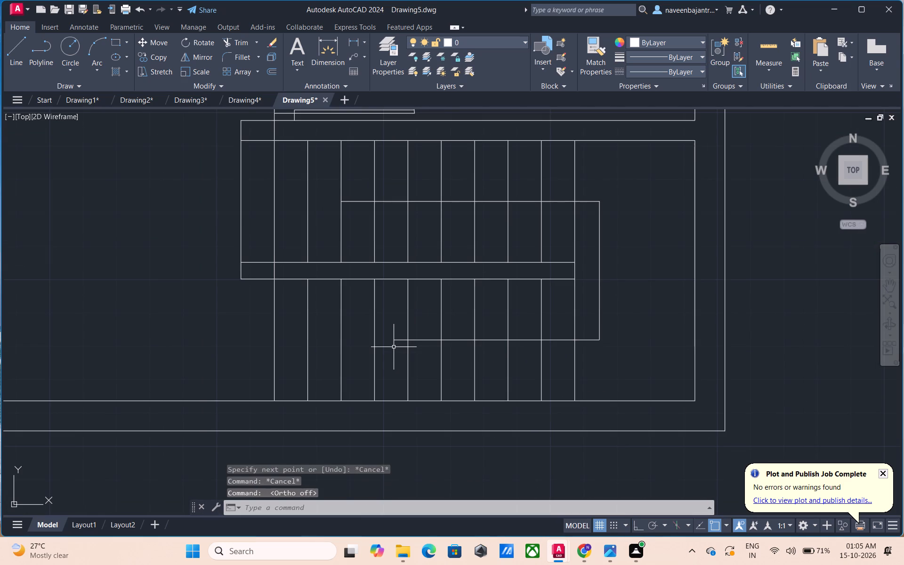
type("l")
key("space")
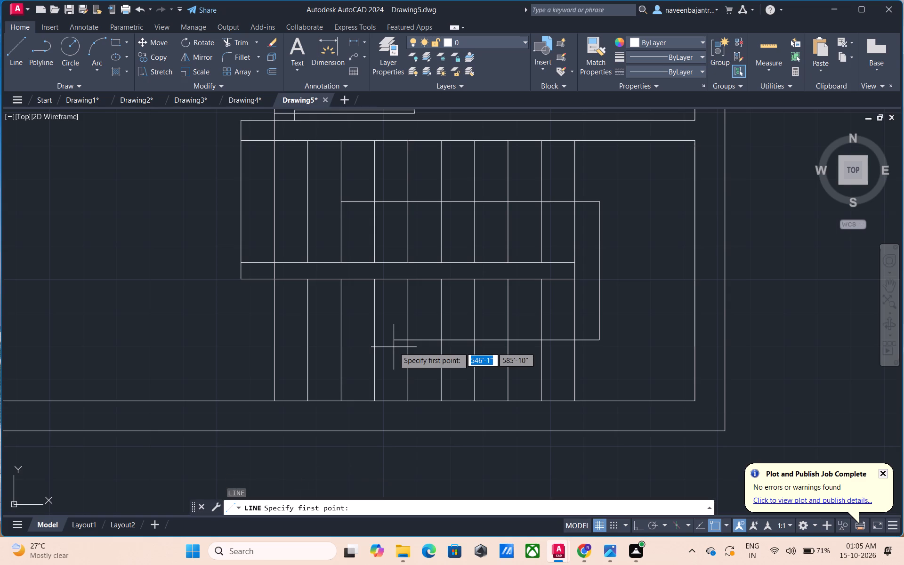
scroll(394, 347, "up", 3)
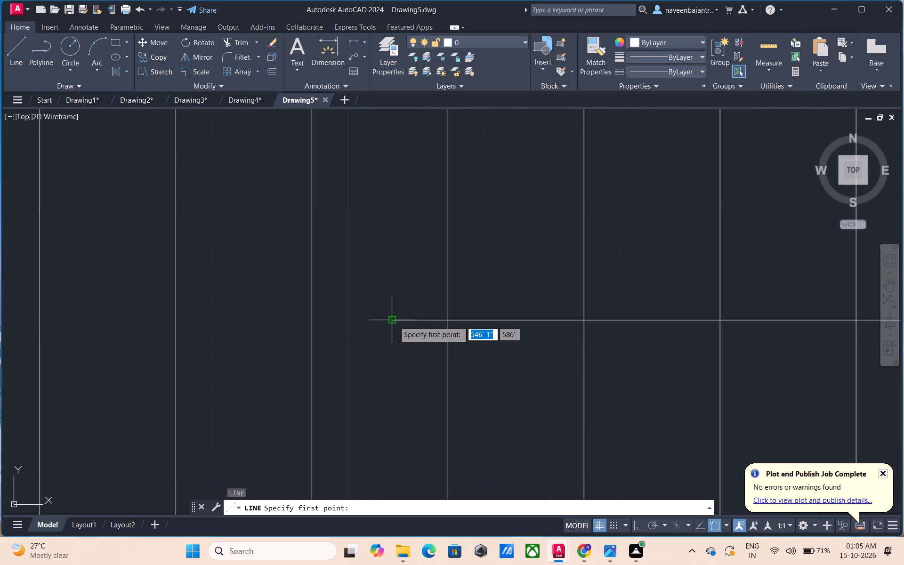
scroll(394, 321, "down", 2)
left_click(394, 321)
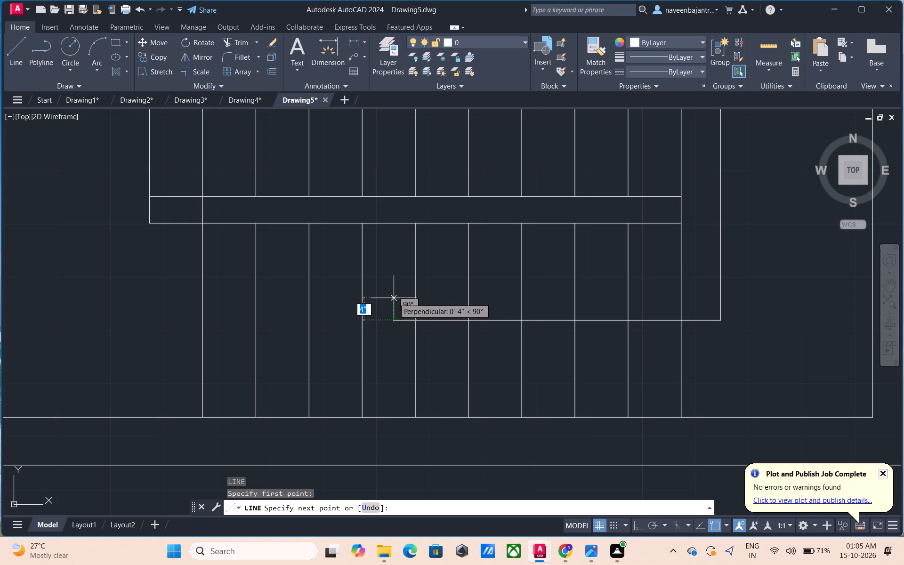
left_click(394, 298)
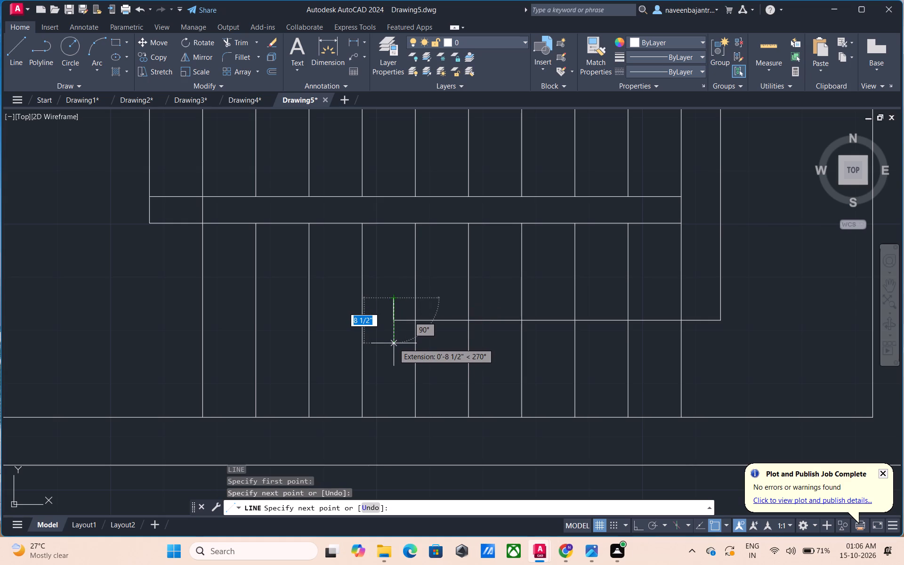
left_click(394, 343)
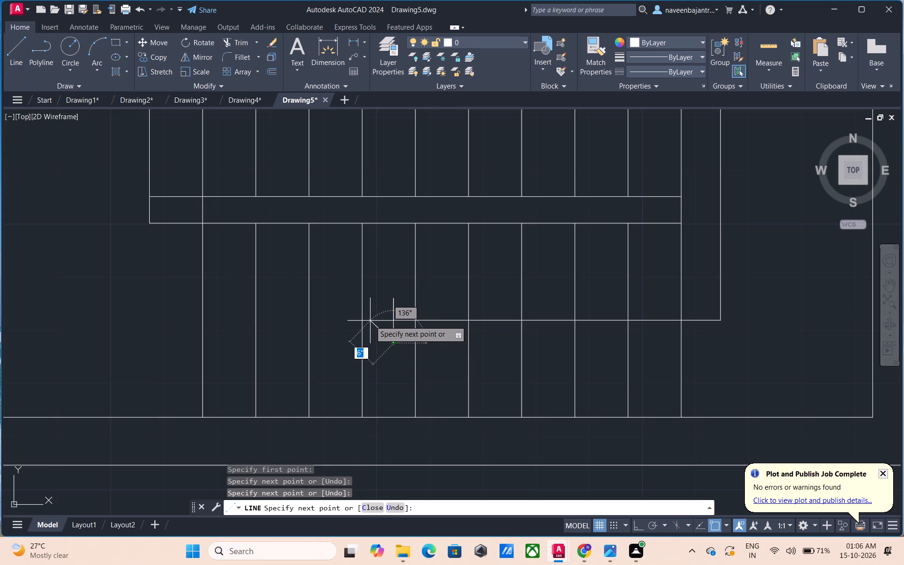
left_click(370, 321)
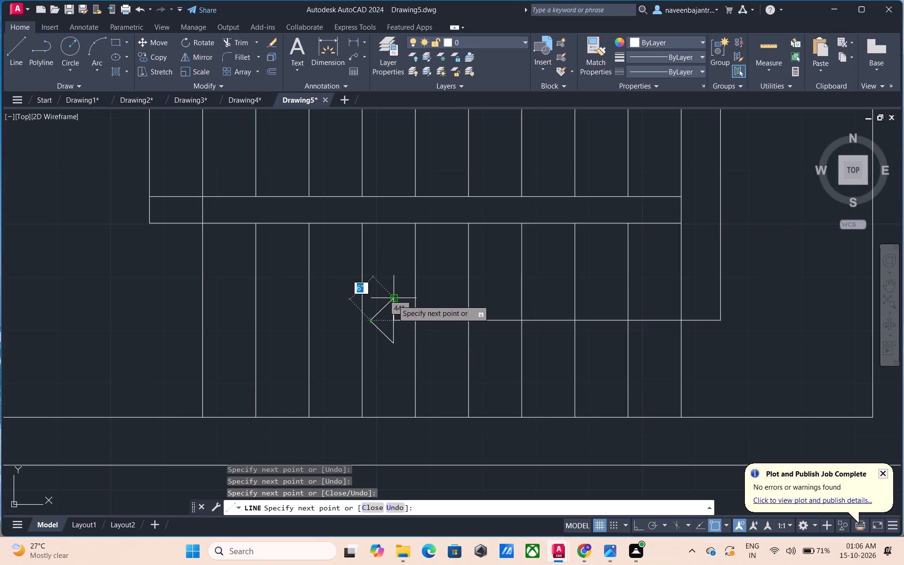
left_click(393, 300)
key("Escape")
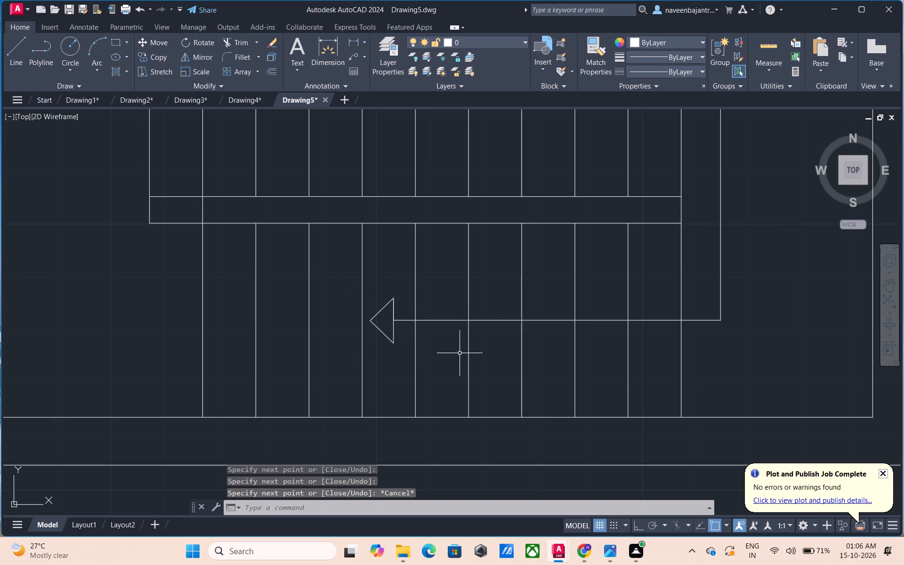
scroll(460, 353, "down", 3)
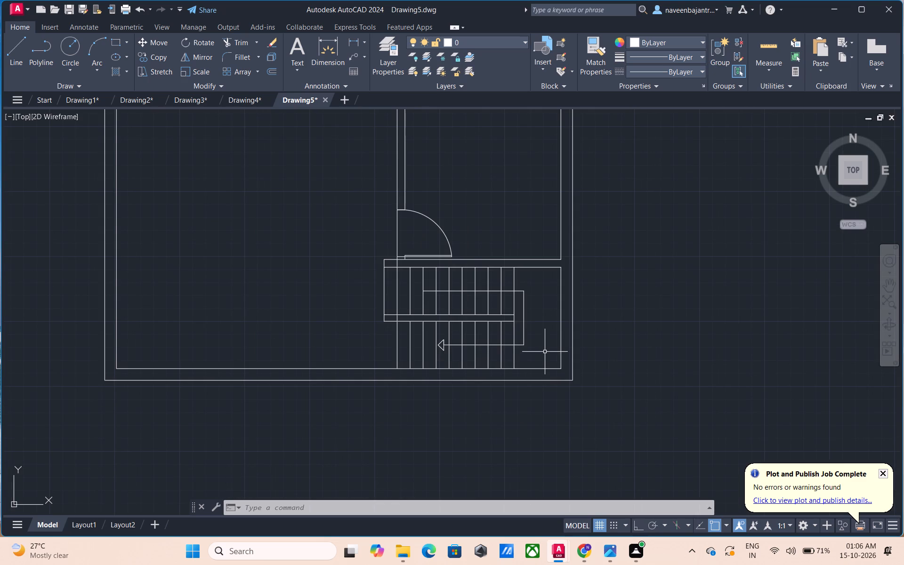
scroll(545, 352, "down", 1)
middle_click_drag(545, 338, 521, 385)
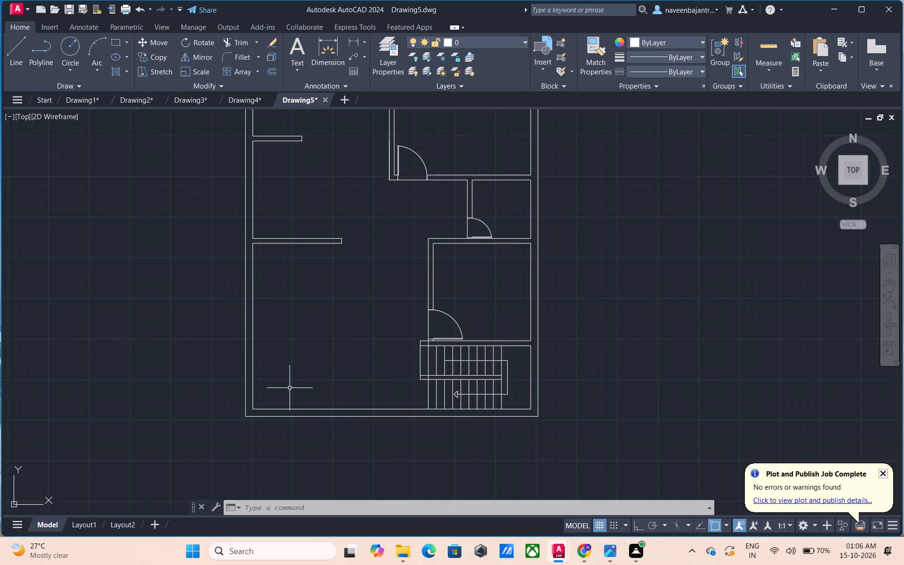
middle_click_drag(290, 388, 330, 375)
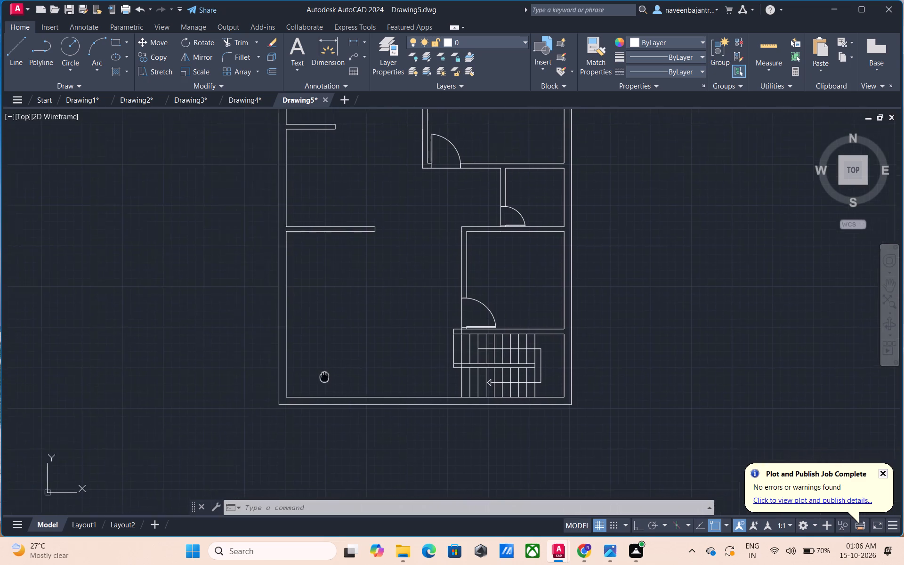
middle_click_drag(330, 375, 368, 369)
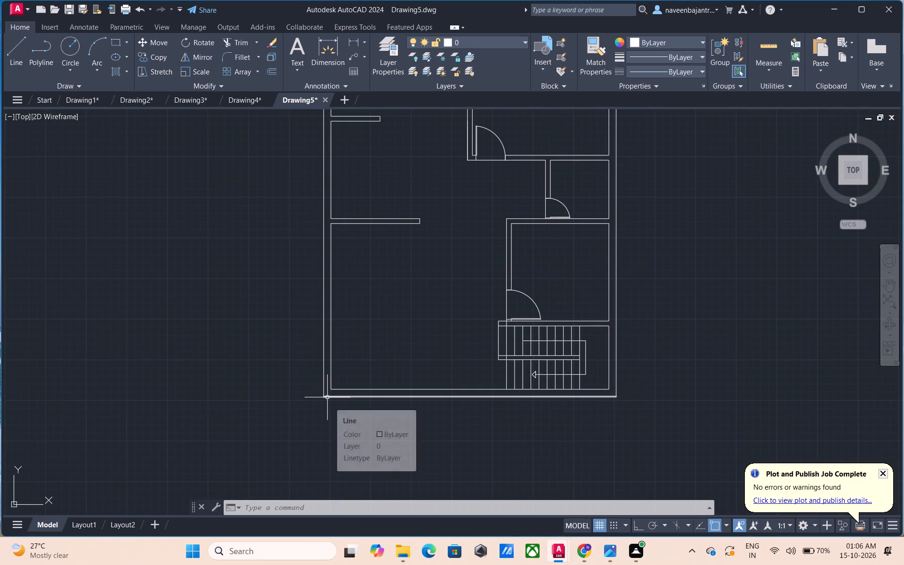
Draw a vertical line across the bottom wall from the inner lower-left corner and trim its overhang below the wall.
scroll(327, 397, "up", 4)
key("Escape")
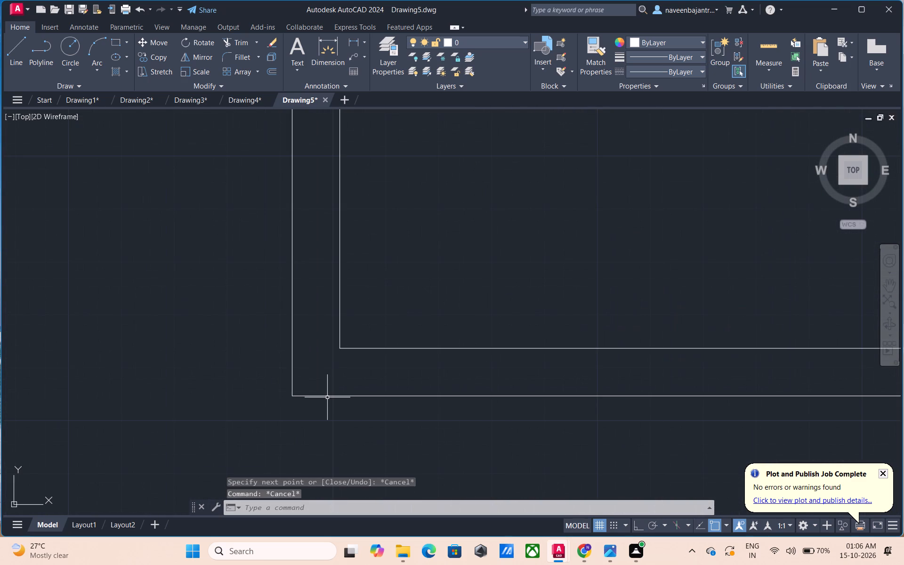
type("l")
key("space")
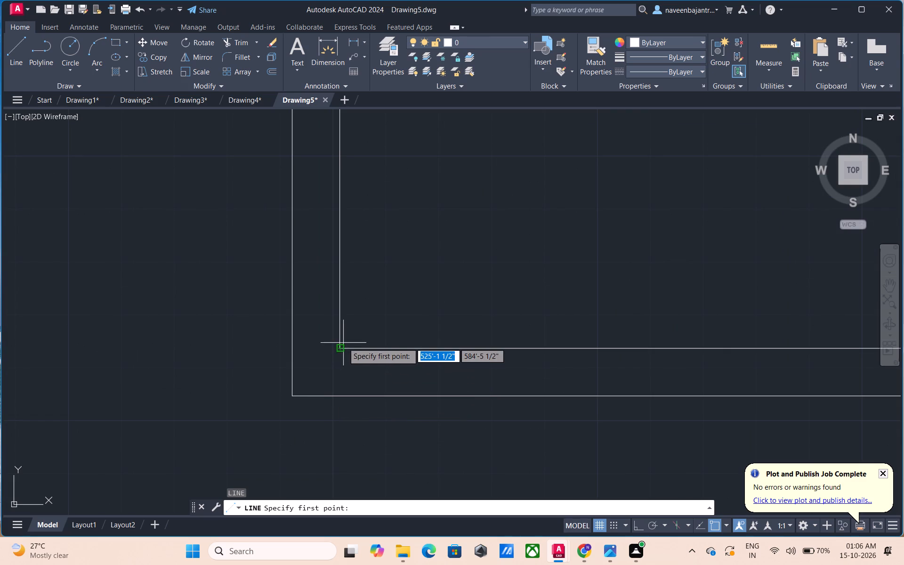
left_click(343, 350)
left_click(342, 440)
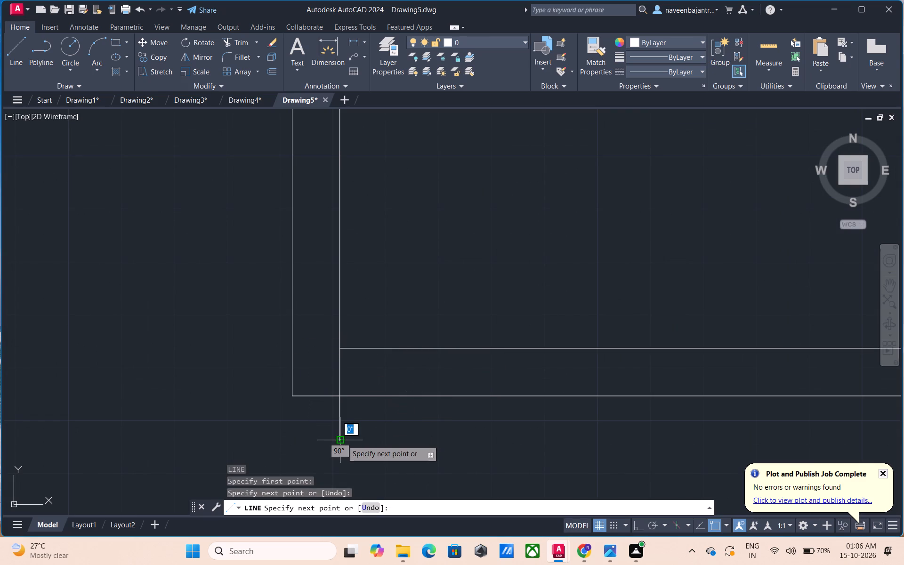
key("Escape")
type("tr")
key("space")
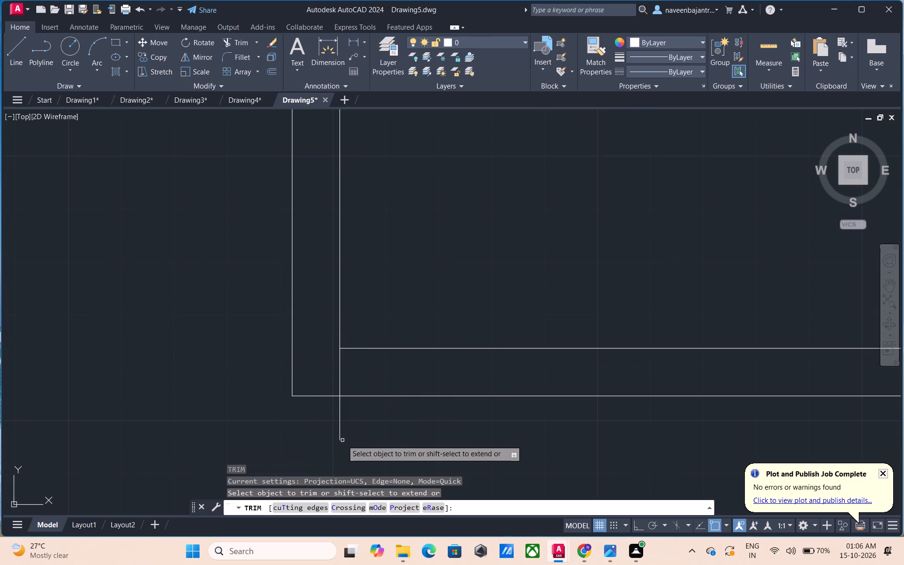
left_click(338, 428)
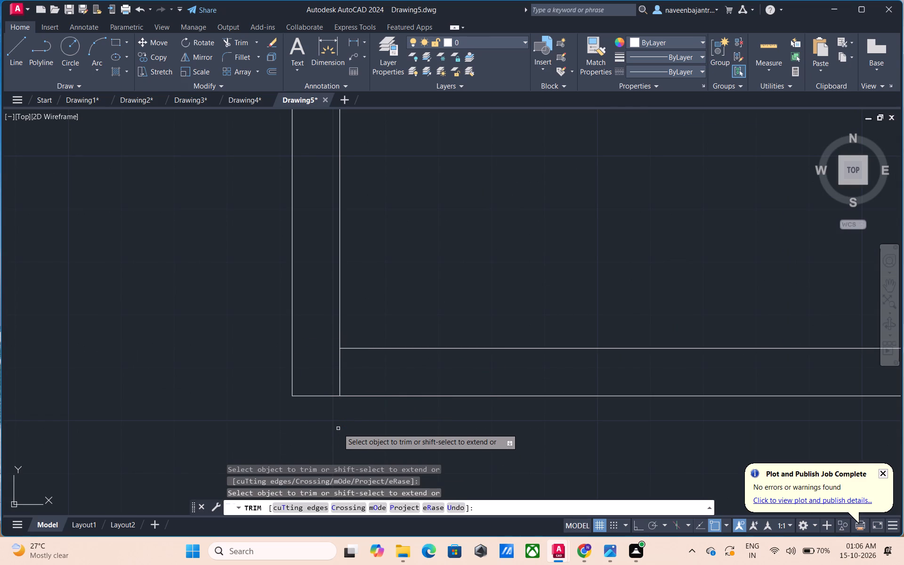
key("Escape")
Offset the short vertical line 1" to the right within the bottom wall and trim away the original.
type("o 1\"")
key("Return")
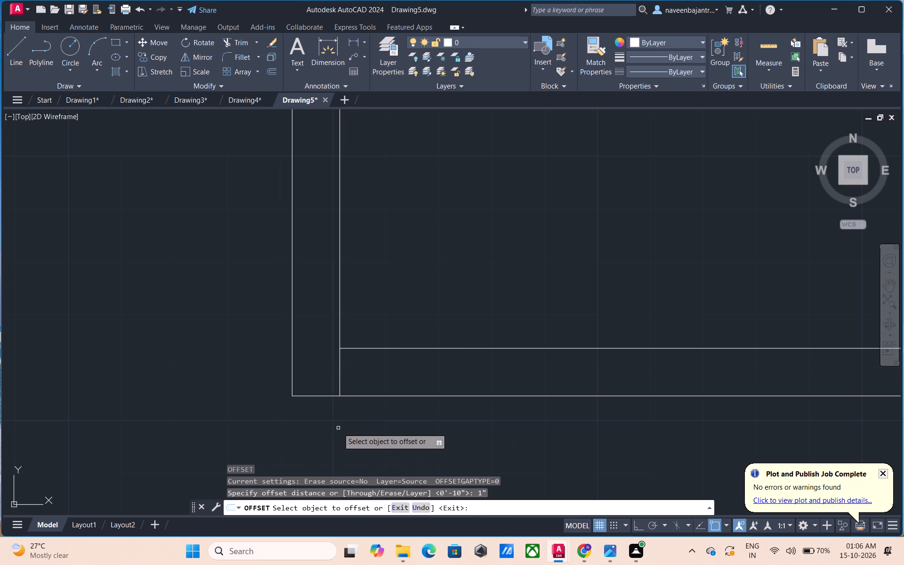
left_click(340, 381)
left_click(356, 381)
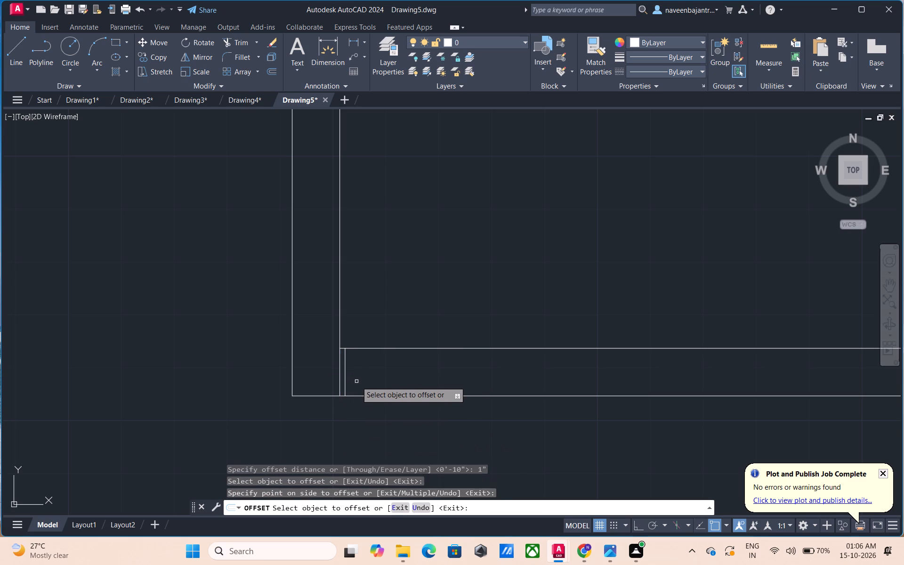
key("Escape")
type("tr")
key("space")
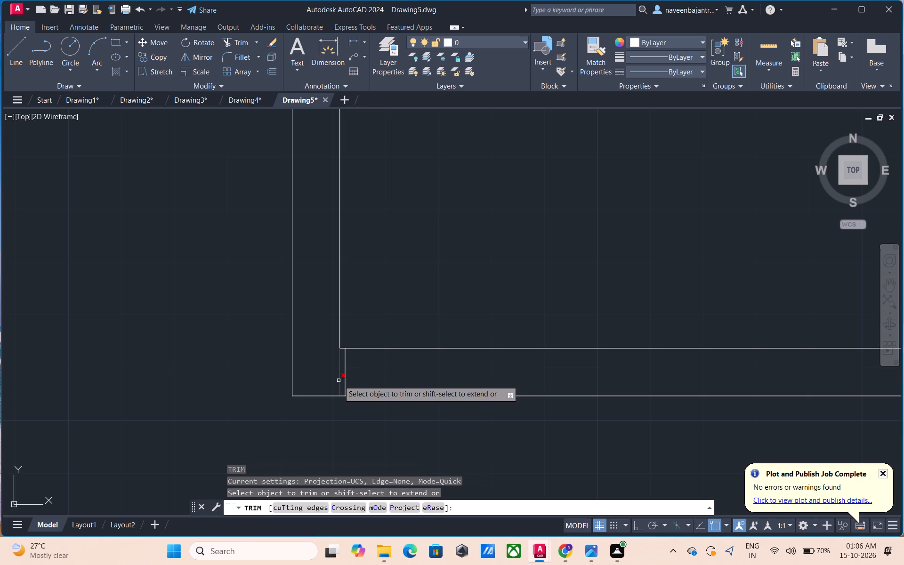
left_click(339, 380)
key("Escape")
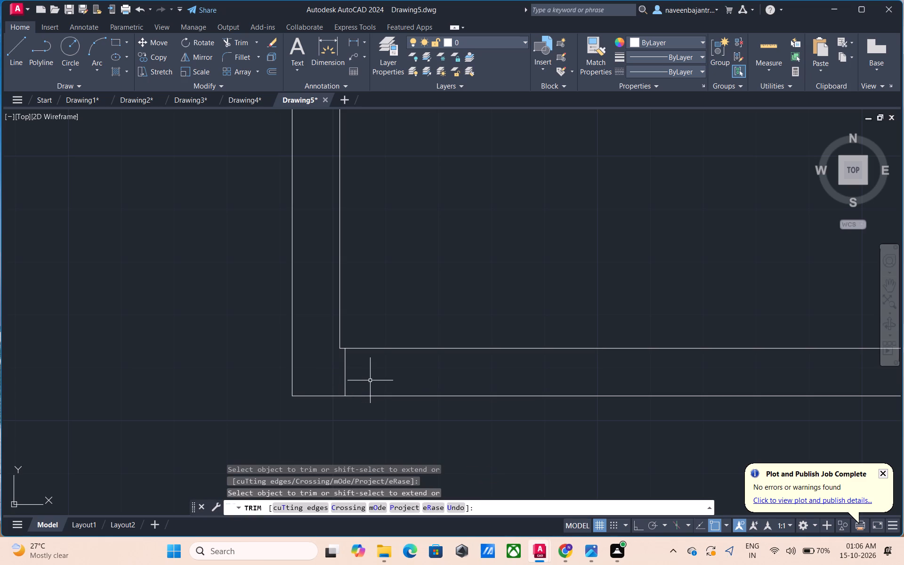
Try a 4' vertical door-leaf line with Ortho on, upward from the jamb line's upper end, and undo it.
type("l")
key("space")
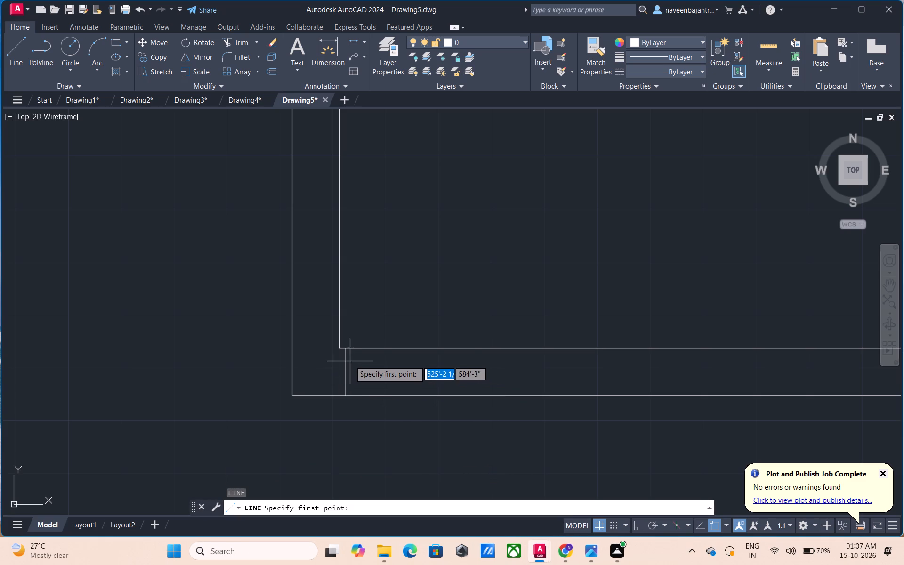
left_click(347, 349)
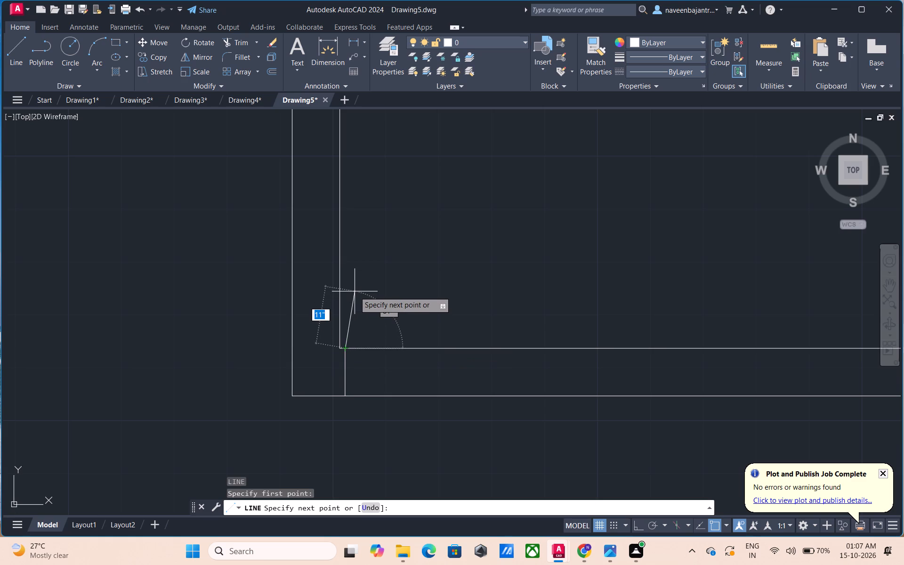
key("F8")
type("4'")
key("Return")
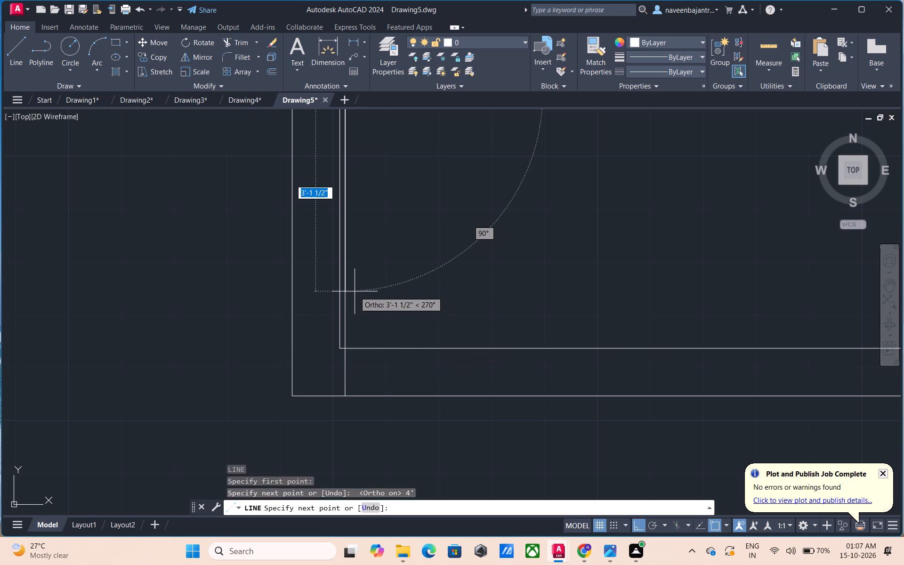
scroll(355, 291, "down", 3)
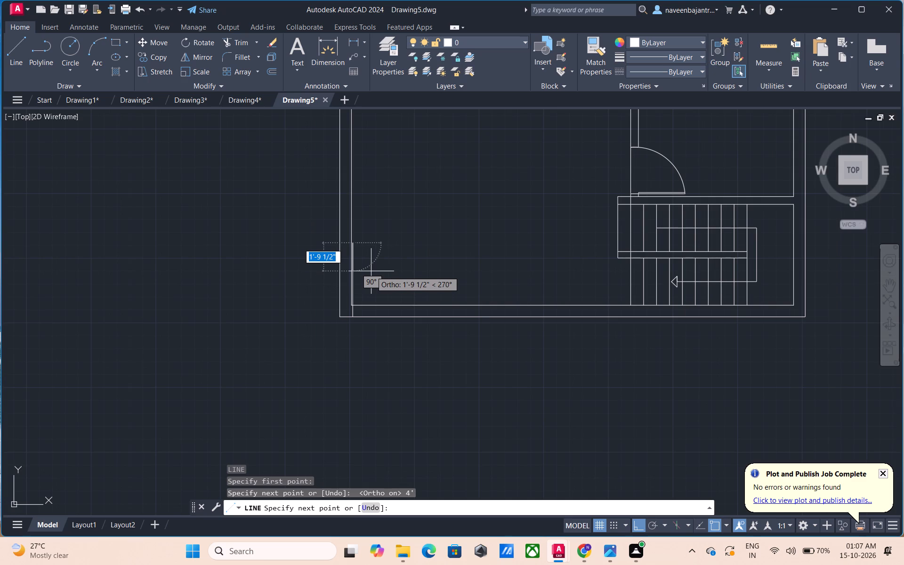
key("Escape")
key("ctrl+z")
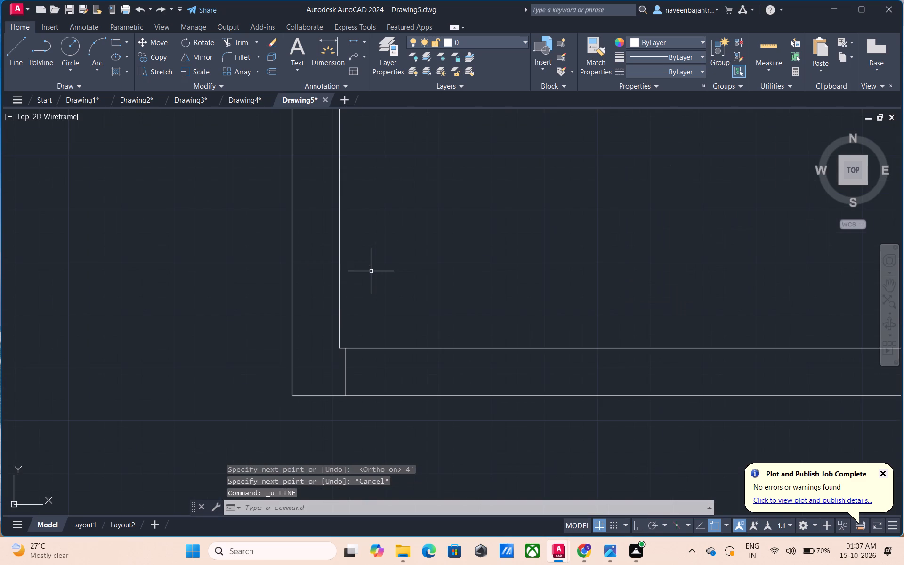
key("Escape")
Draw a 3' vertical door-leaf line upward from the upper end of the jamb line.
type("l")
key("space")
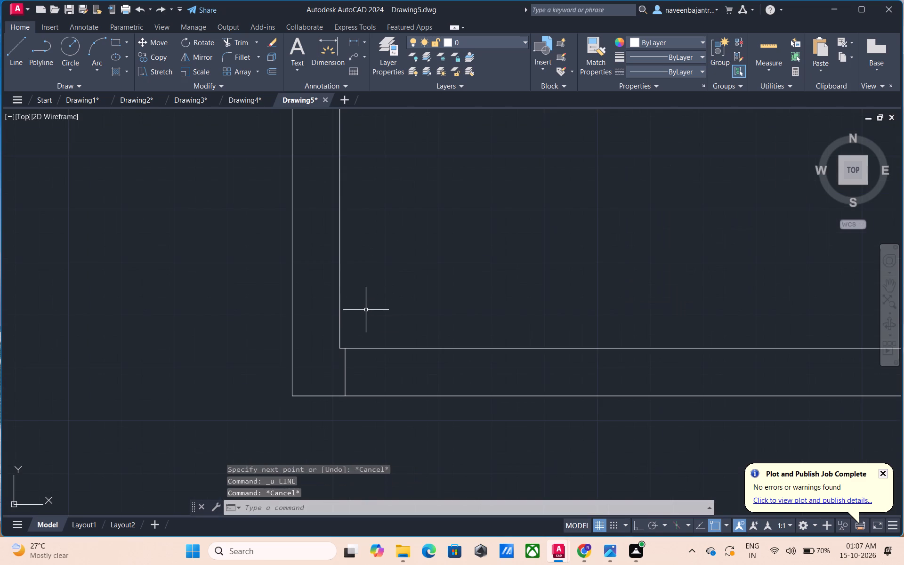
left_click(344, 348)
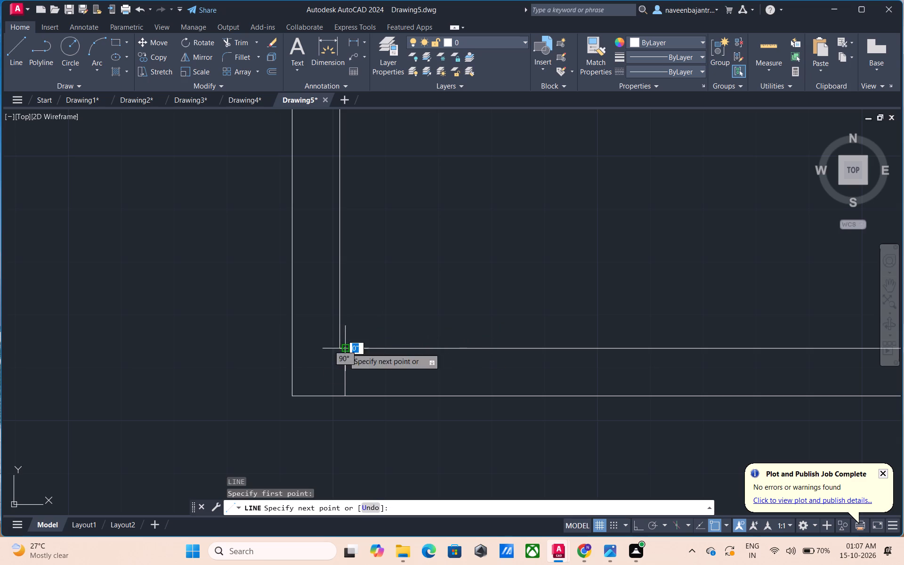
type("3'")
key("Return")
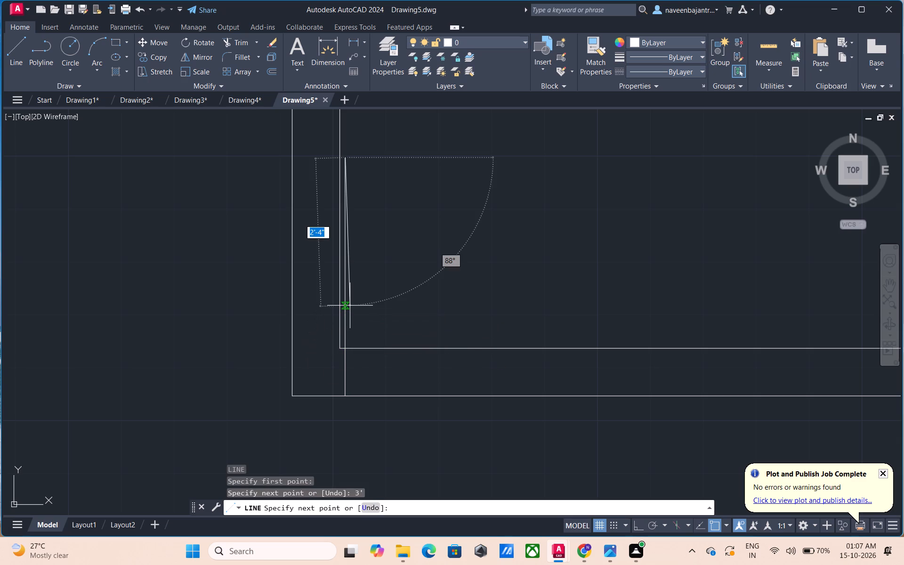
key("Escape")
Offset the 3' door-leaf line 1" to the right to give the leaf its thickness.
type("o")
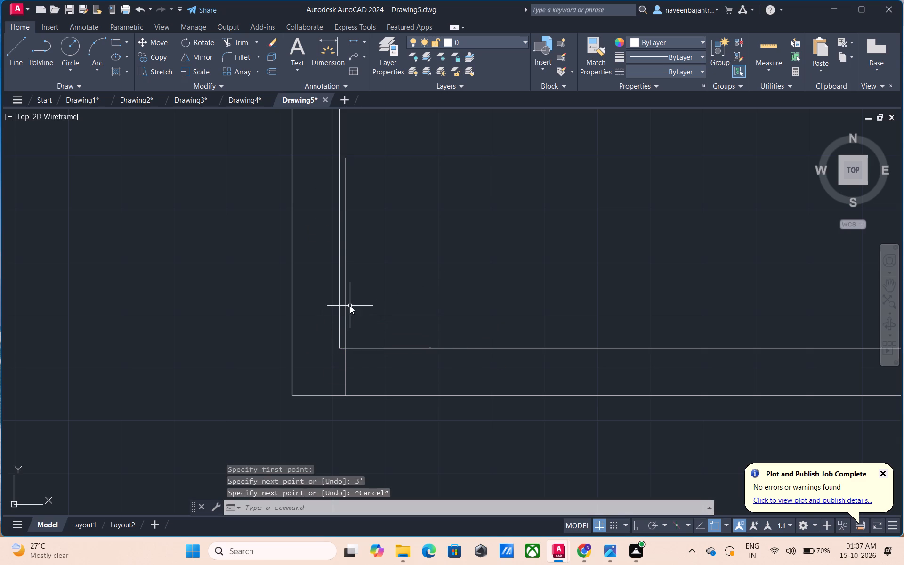
key("space")
key("1")
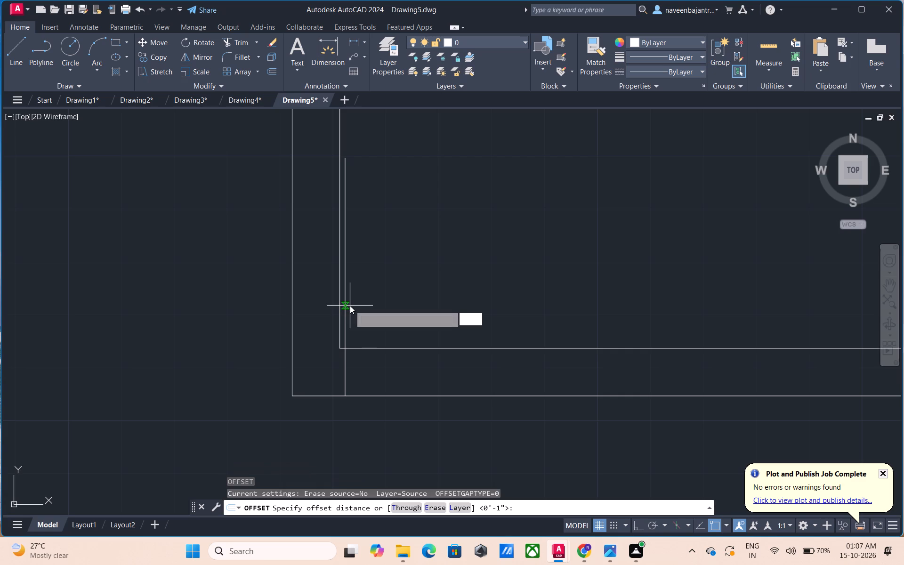
key("shift+quotedbl")
key("Return")
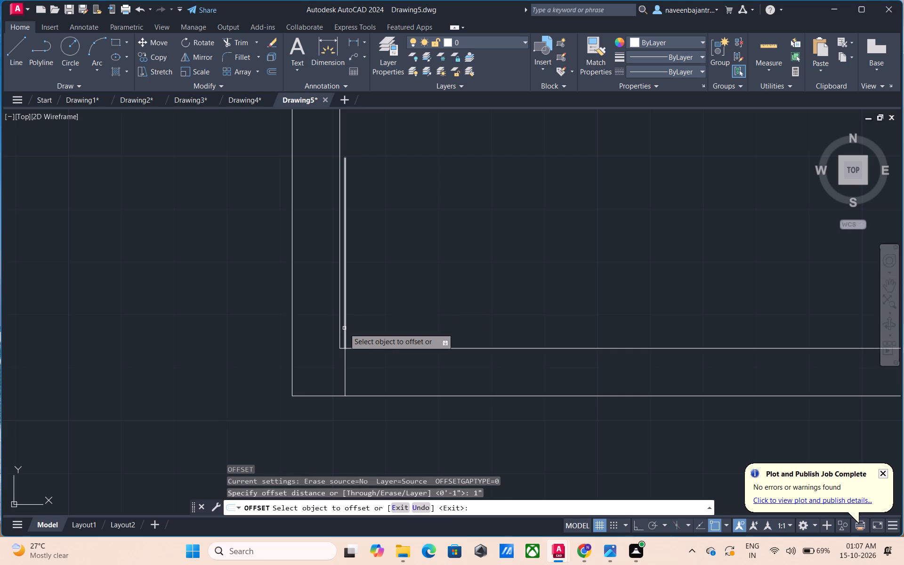
left_click(344, 328)
left_click(374, 325)
key("Escape")
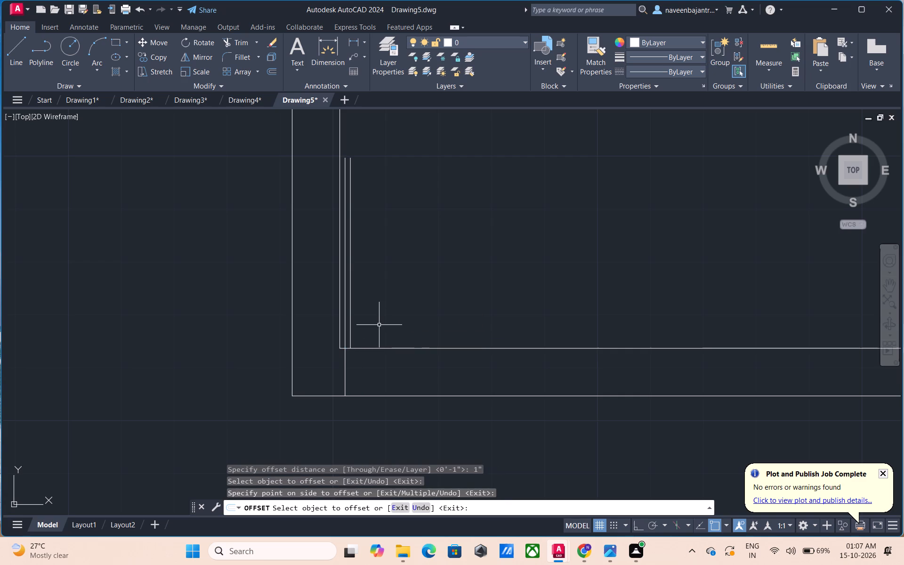
Offset the jamb line in the bottom wall 3' to the right to mark the opening's other side.
type("o 3'")
key("Return")
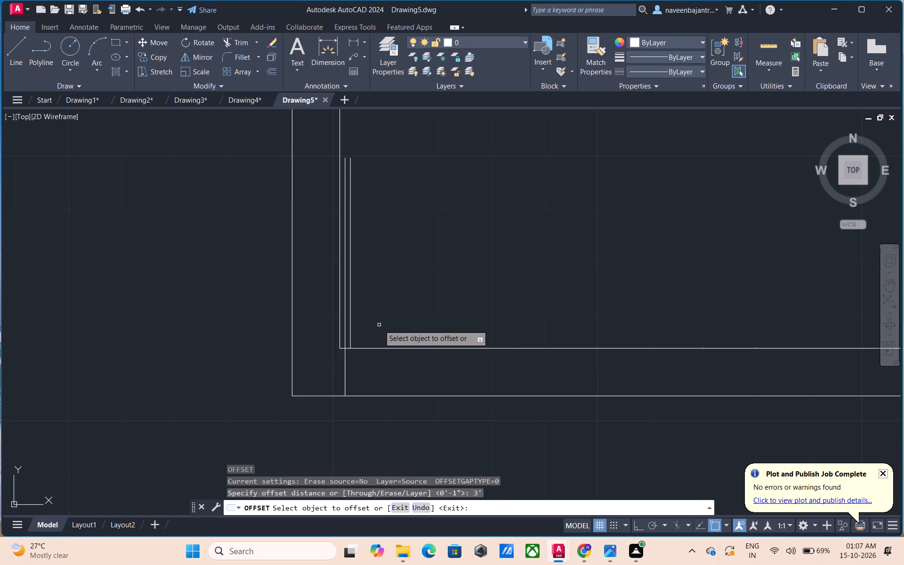
left_click(346, 380)
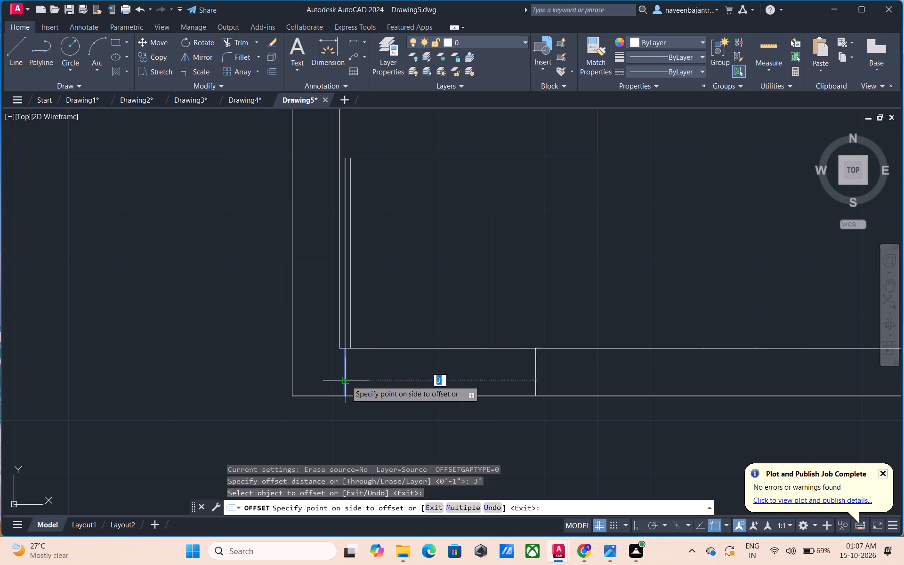
left_click(407, 374)
key("Escape")
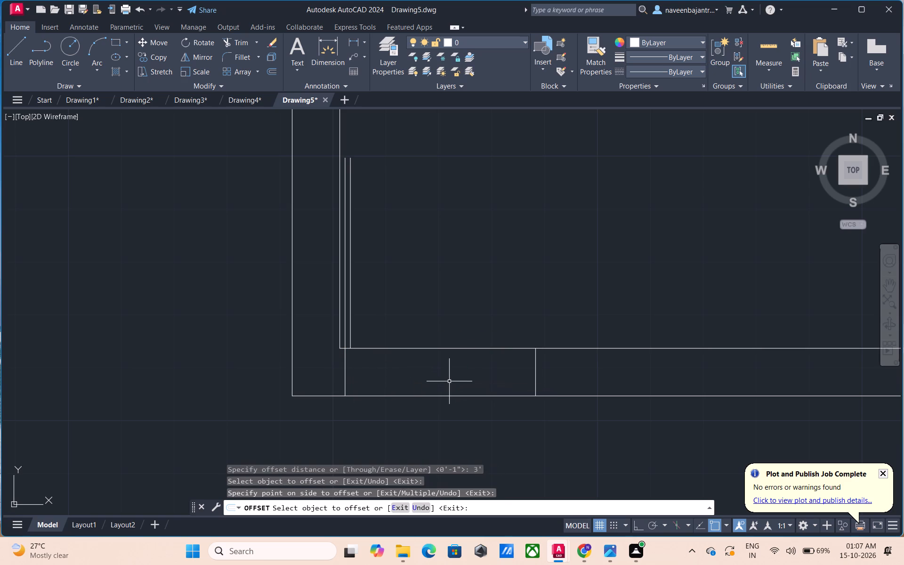
Trim both bottom wall lines between the two jamb lines to open the doorway.
type("tr")
key("space")
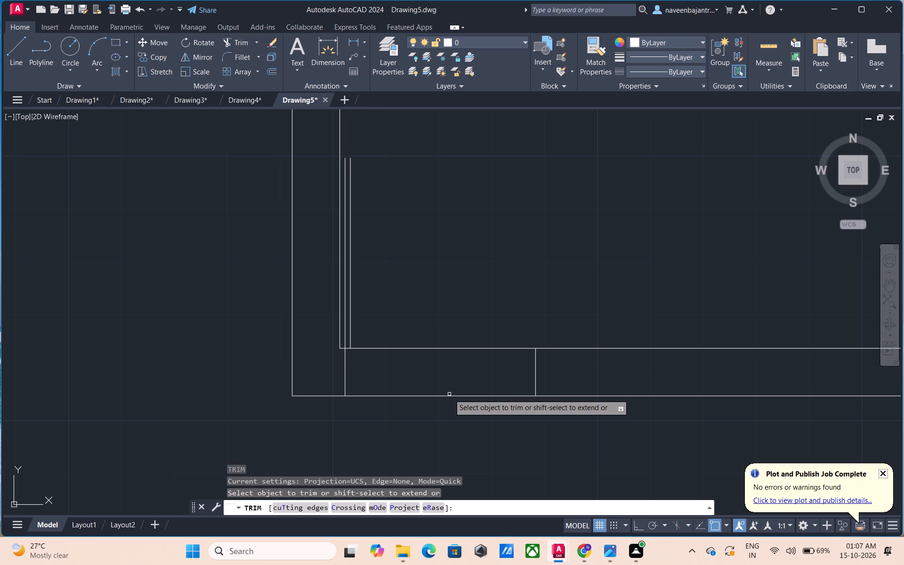
left_click(450, 396)
left_click(457, 347)
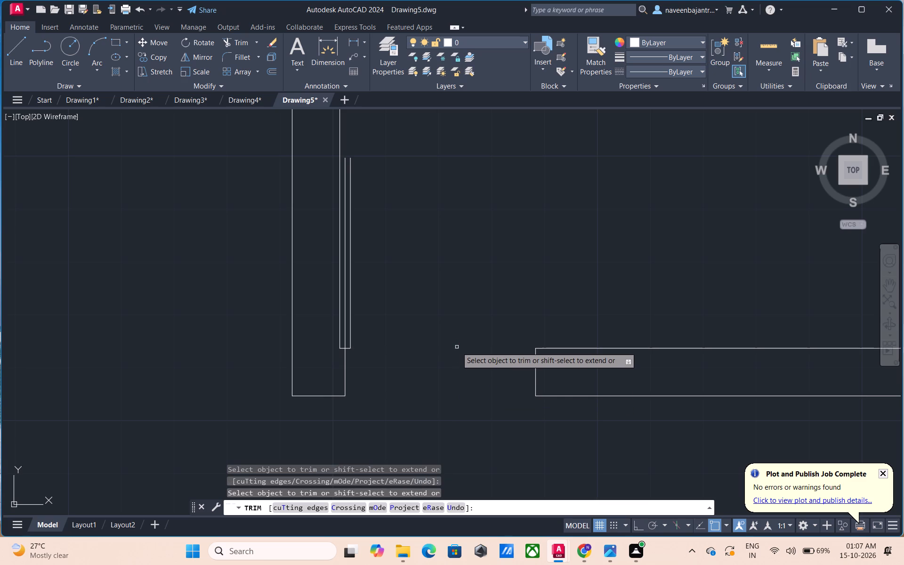
key("Escape")
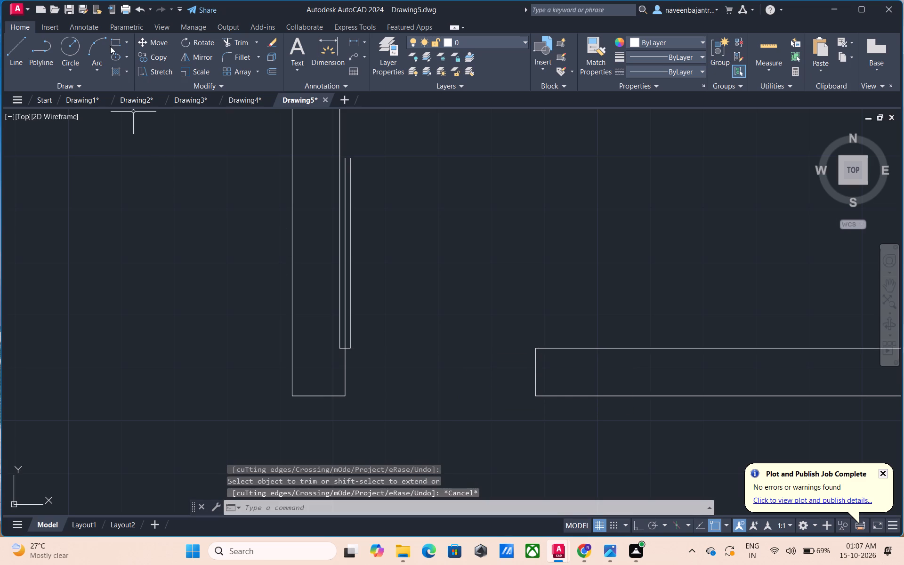
Draw a three-point door-swing arc from the leaf's upper-left end through the right jamb's upper corner to its lower corner.
left_click(102, 46)
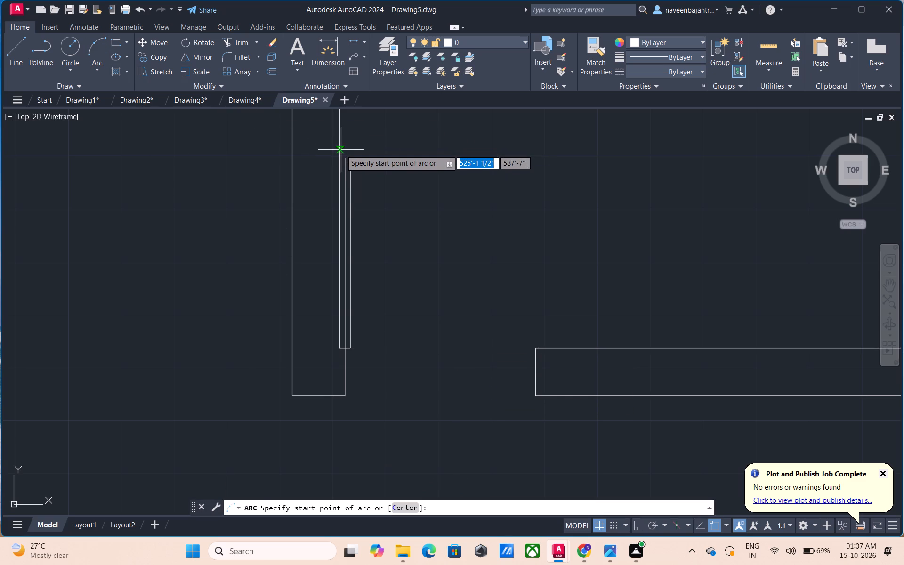
scroll(341, 150, "up", 1)
left_click(346, 161)
scroll(475, 248, "down", 1)
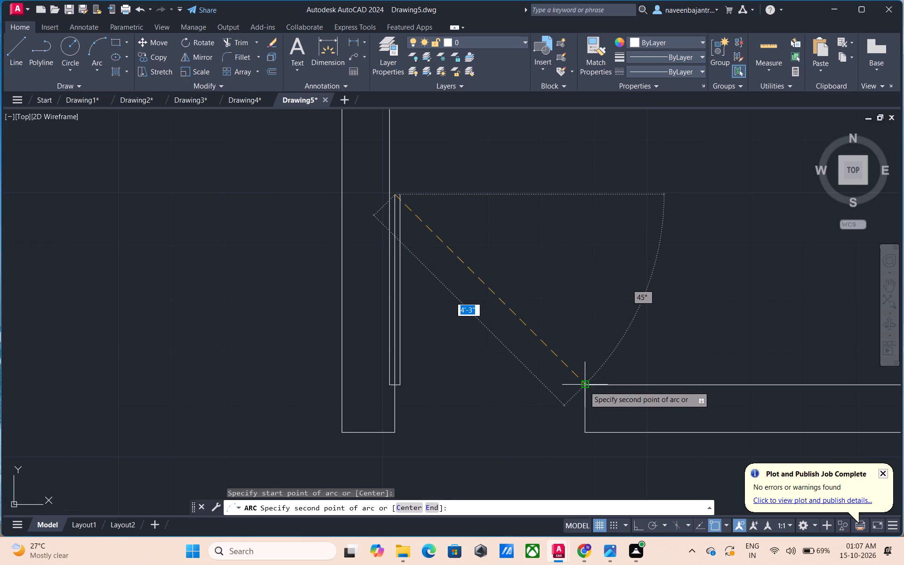
left_click(584, 386)
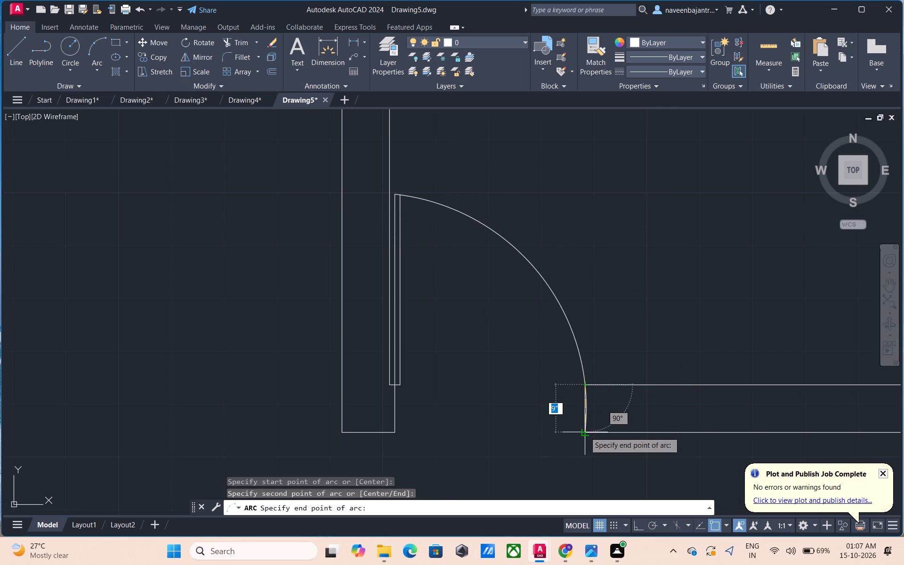
left_click(585, 432)
key("Escape")
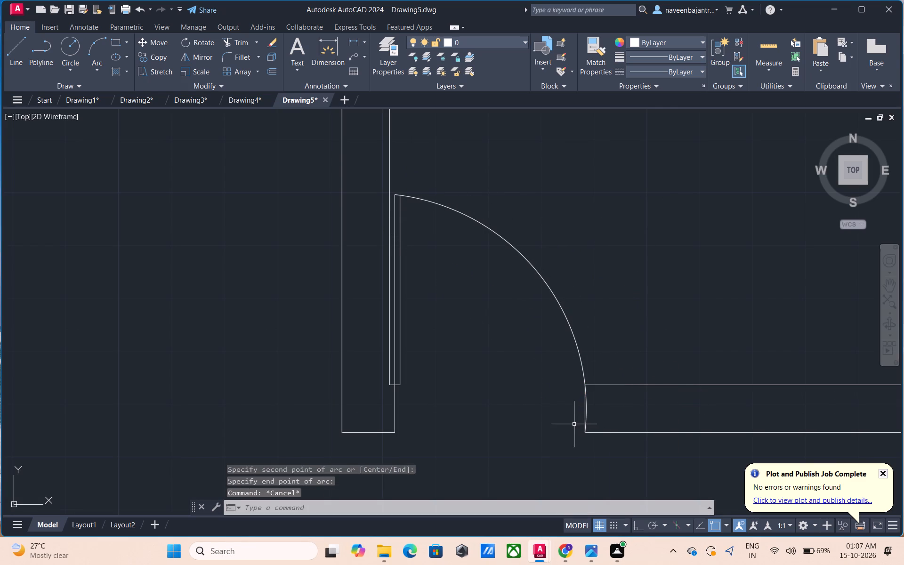
Trim the stub of the door leaf's right line that extends above the swing arc.
type("tr")
key("space")
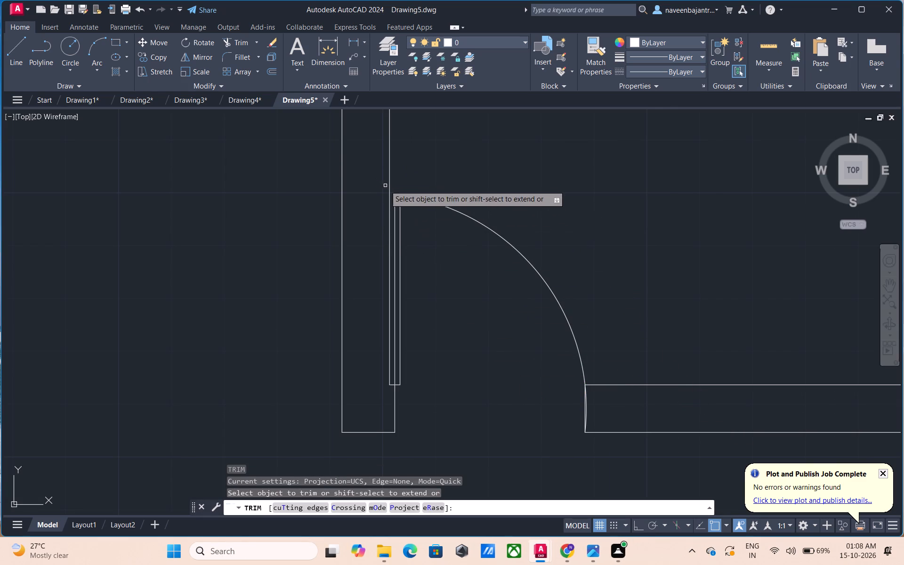
scroll(395, 192, "up", 6)
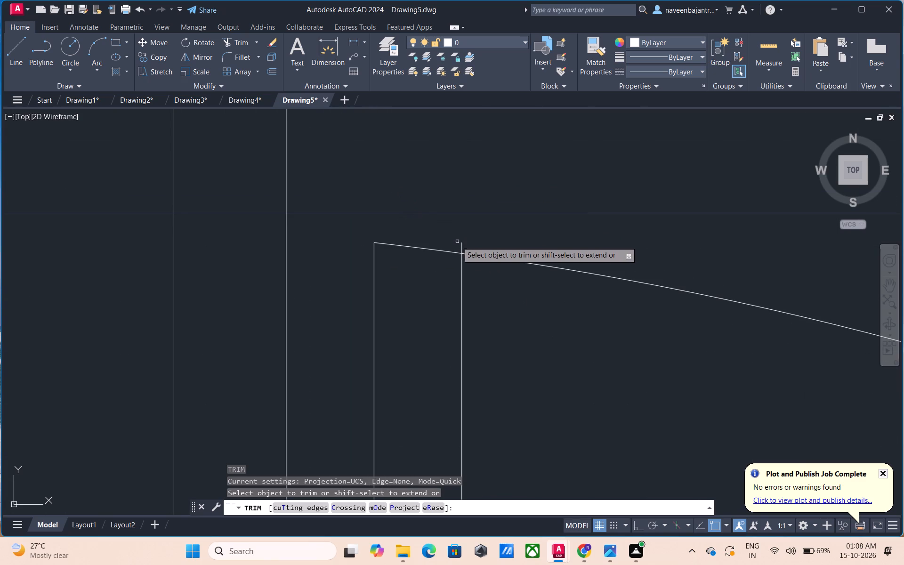
left_click(461, 244)
scroll(461, 245, "down", 8)
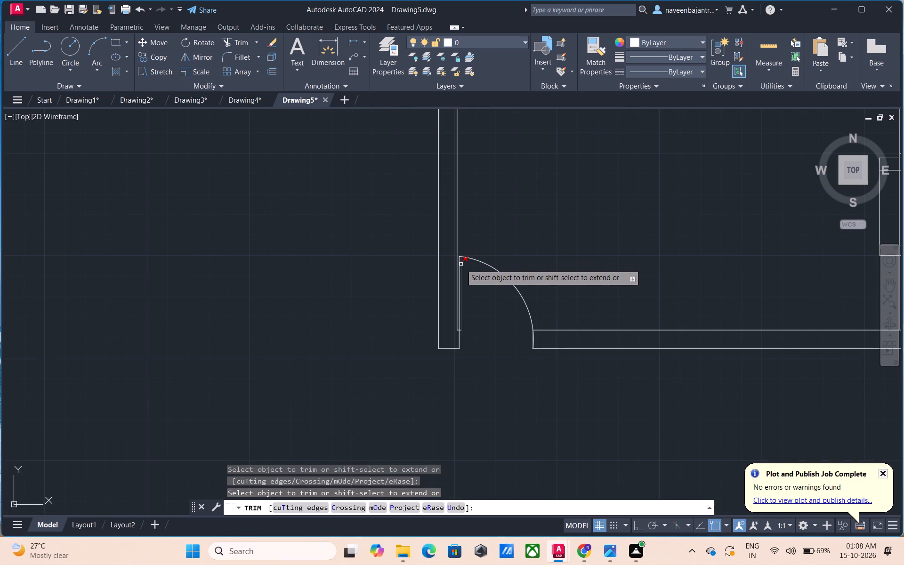
scroll(461, 281, "down", 1)
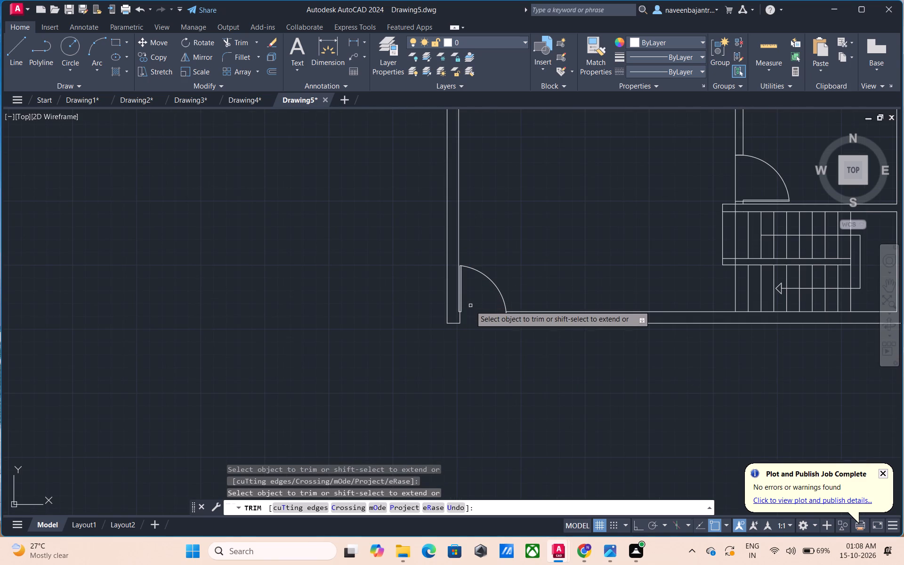
Draw a 3' line across the entrance opening along the bottom wall's outer face, joining the lower ends of both jambs.
middle_click_drag(470, 306, 461, 278)
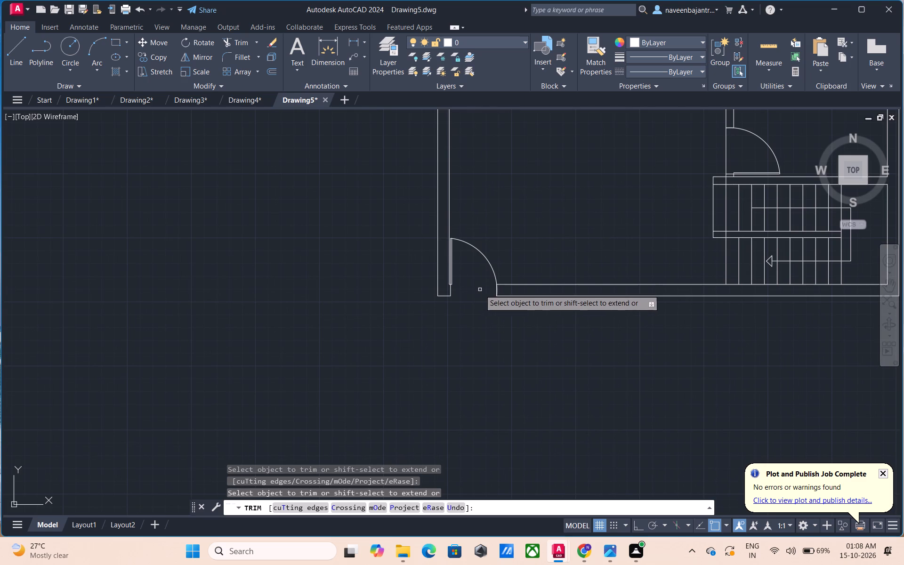
key("Escape")
type("l")
key("space")
scroll(480, 290, "up", 3)
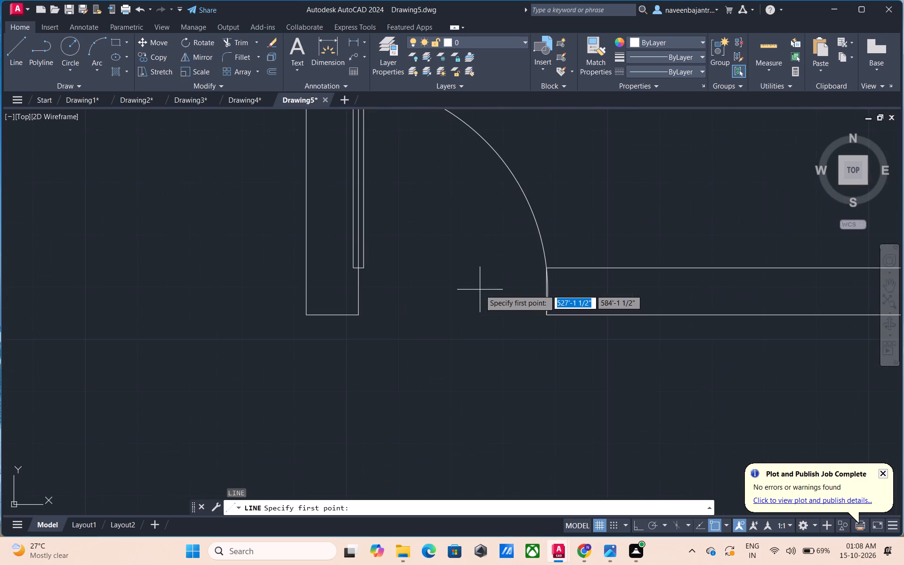
left_click(356, 316)
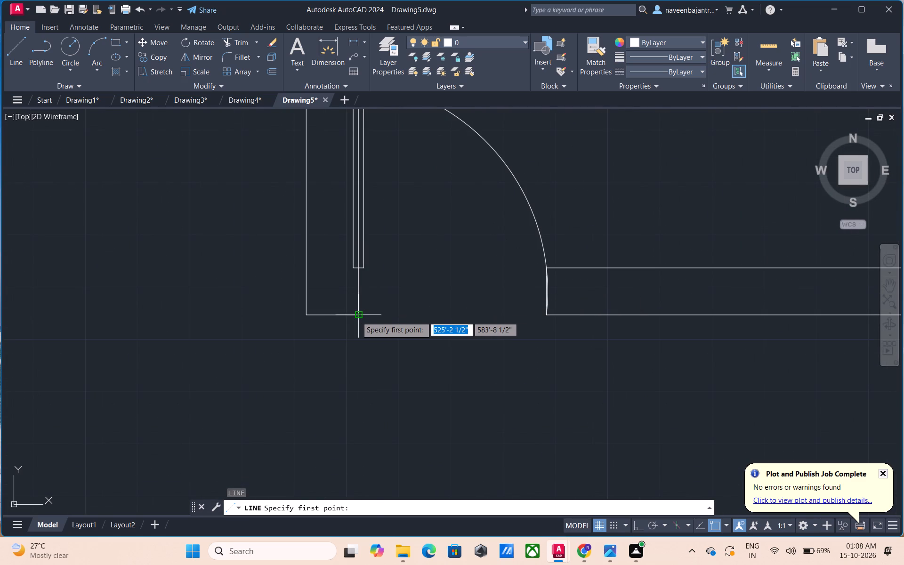
left_click(549, 315)
key("Escape")
With ortho on, draw a horizontal line about 3'-2" long outward across the right outer wall from the midpoint of the upper-right room's inner wall line.
scroll(570, 339, "down", 1)
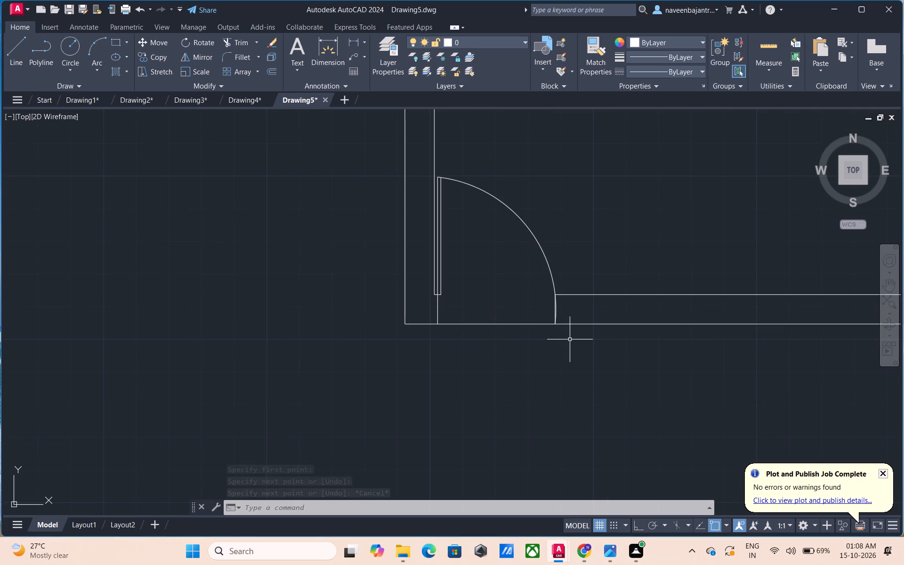
scroll(570, 339, "down", 1)
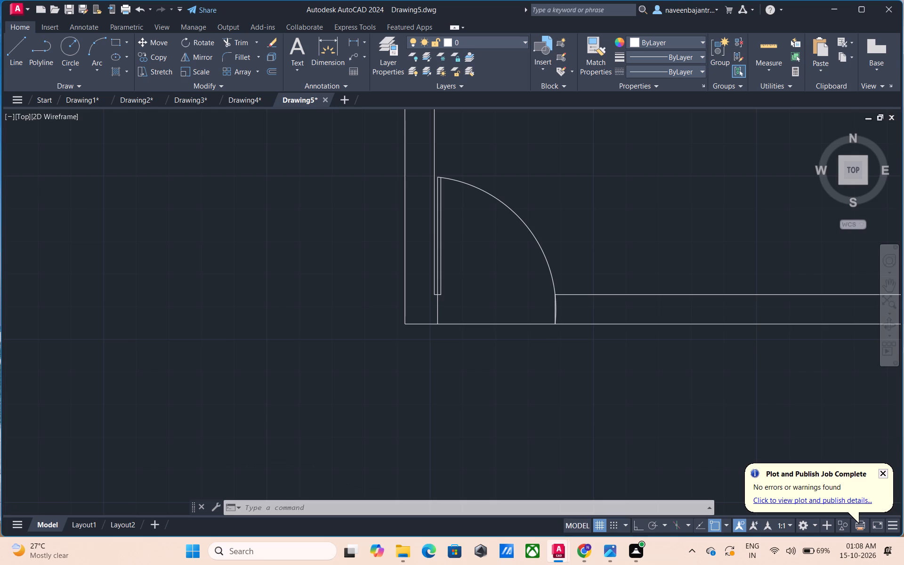
scroll(570, 339, "down", 4)
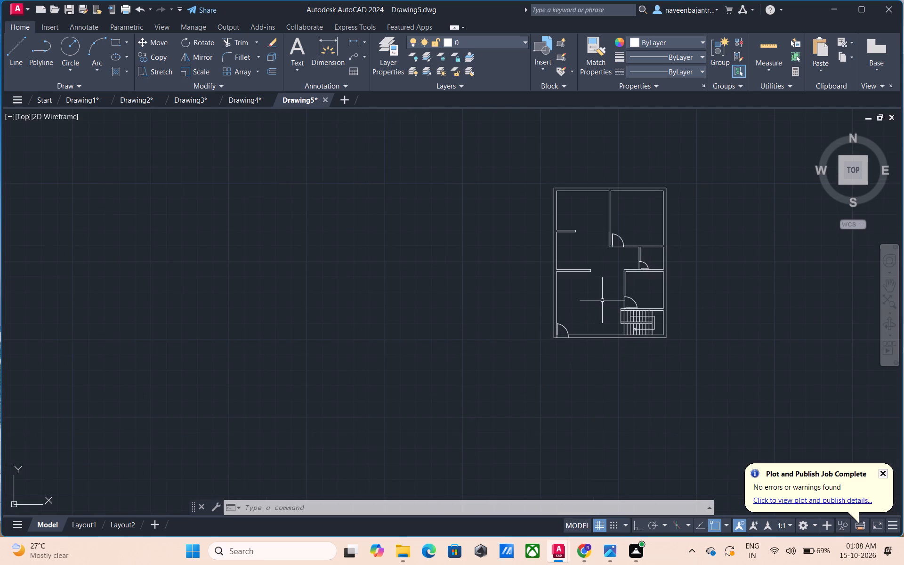
middle_click_drag(602, 300, 552, 315)
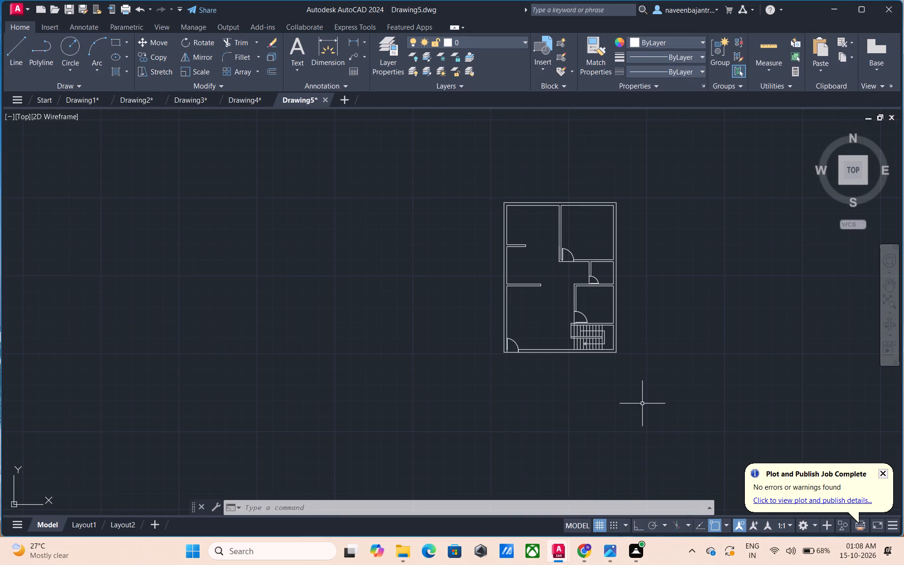
middle_click(645, 350)
middle_click_drag(643, 351, 620, 370)
middle_click_drag(618, 373, 606, 386)
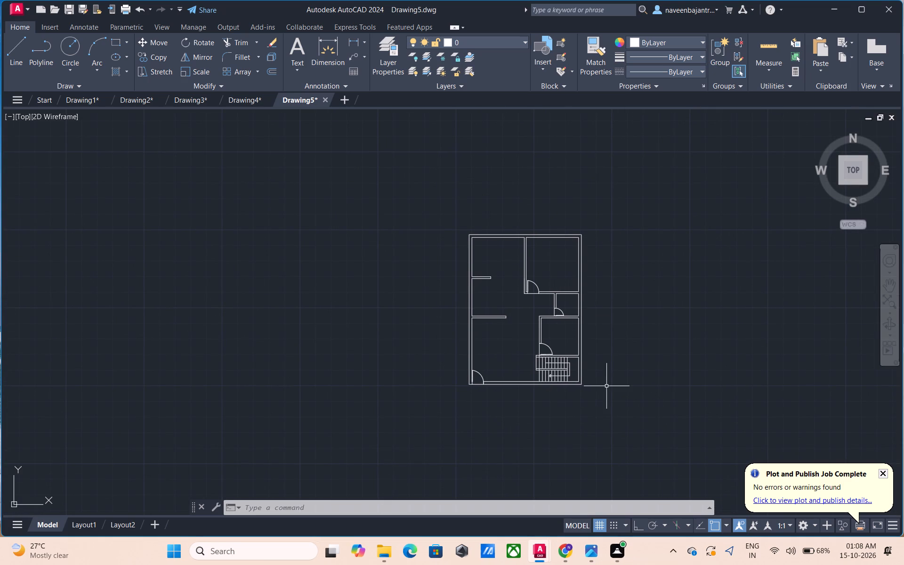
middle_click_drag(613, 282, 583, 331)
scroll(583, 331, "up", 2)
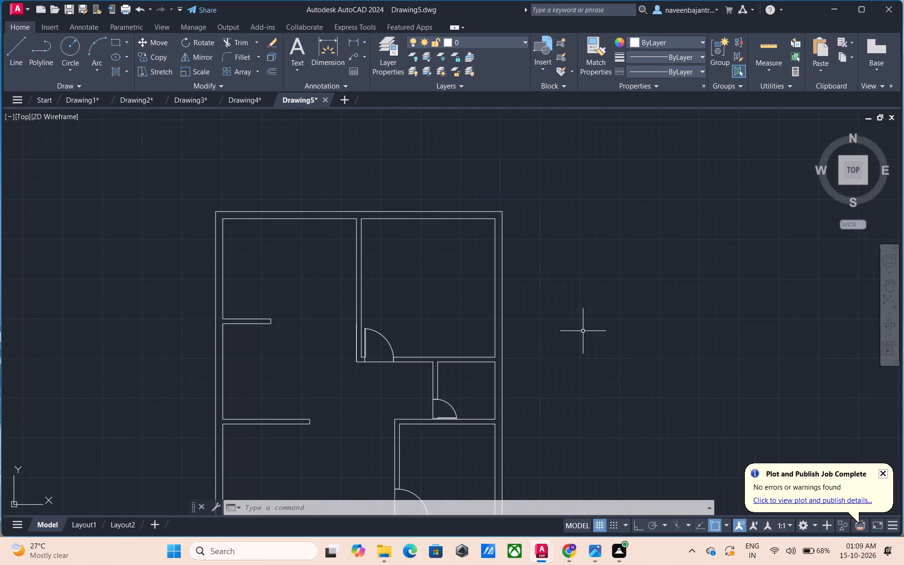
key("Escape")
type("l")
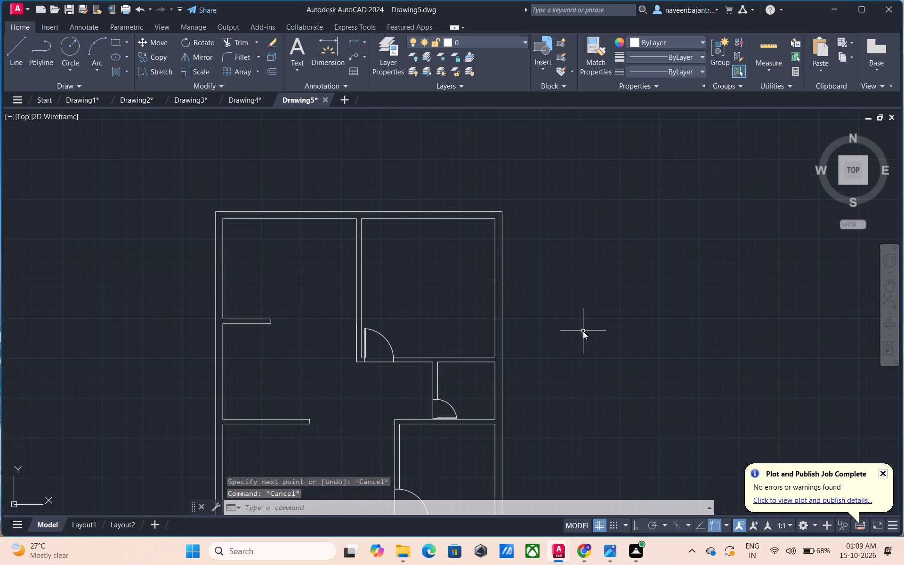
key("space")
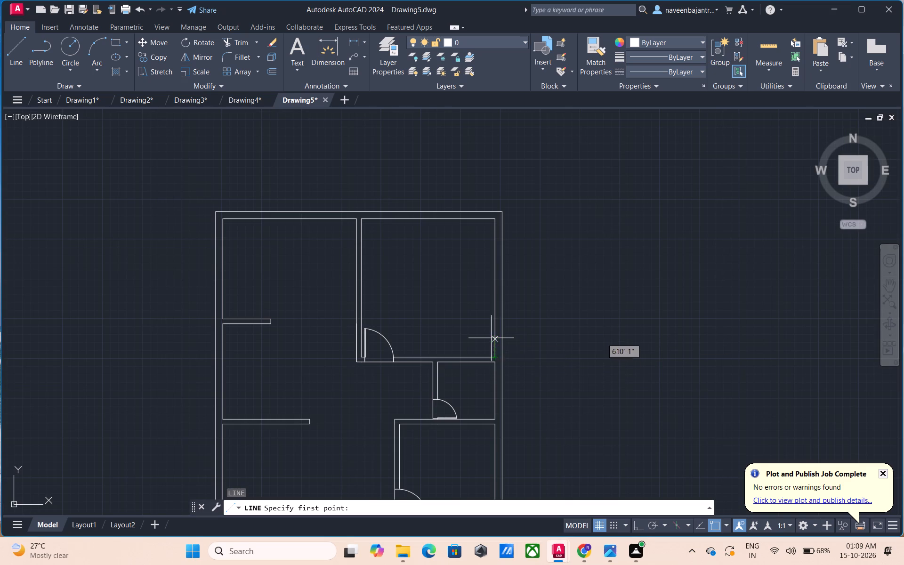
left_click(495, 290)
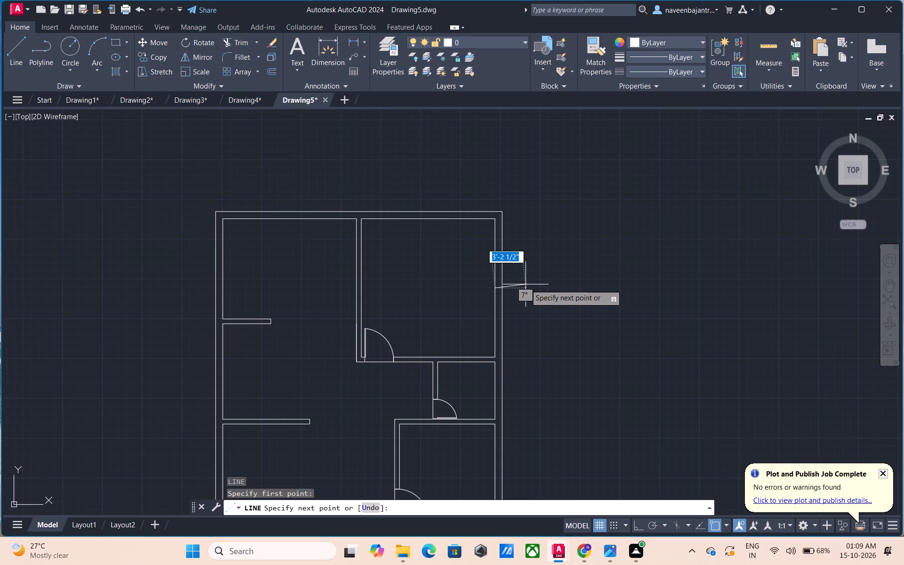
key("F8")
left_click(526, 290)
key("Escape")
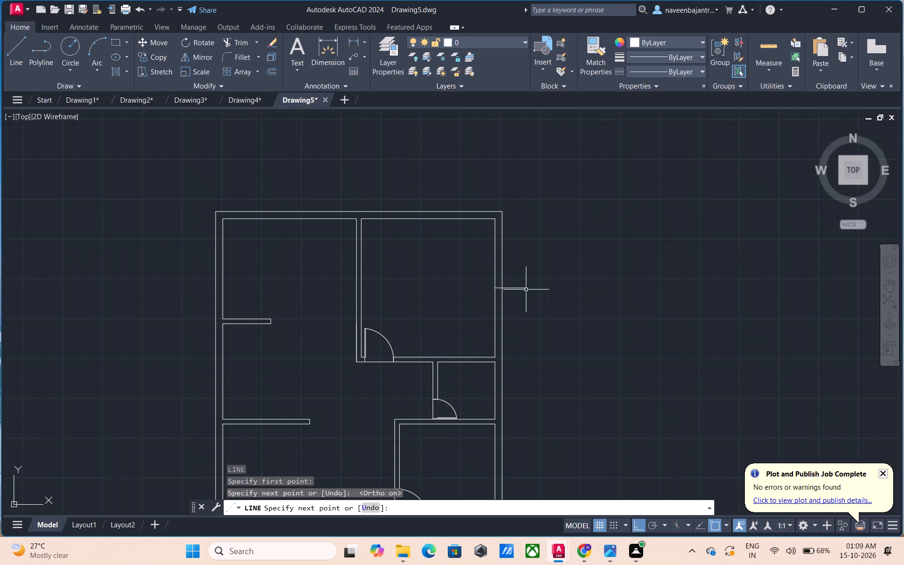
Trim the part of the new horizontal line that extends beyond the right wall's outer face.
type("tr")
key("space")
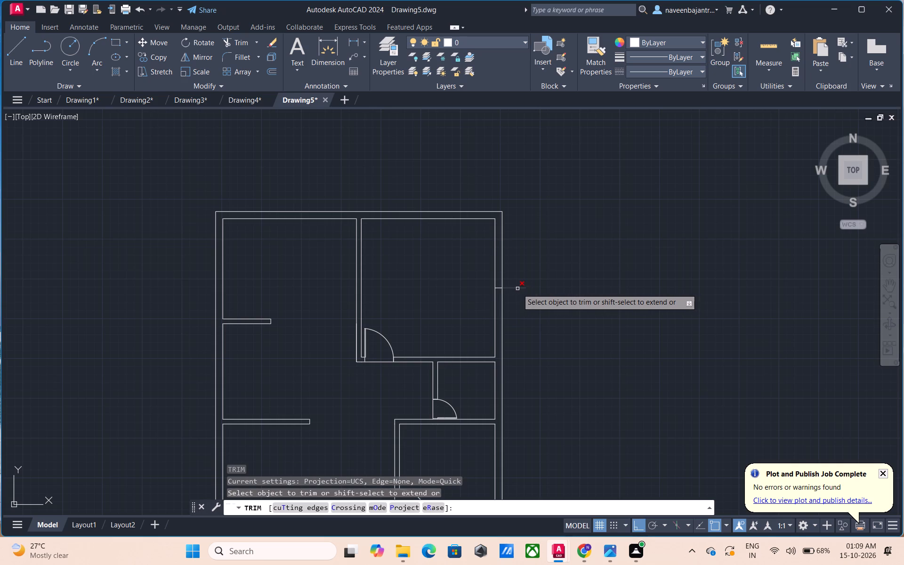
left_click(517, 289)
key("Escape")
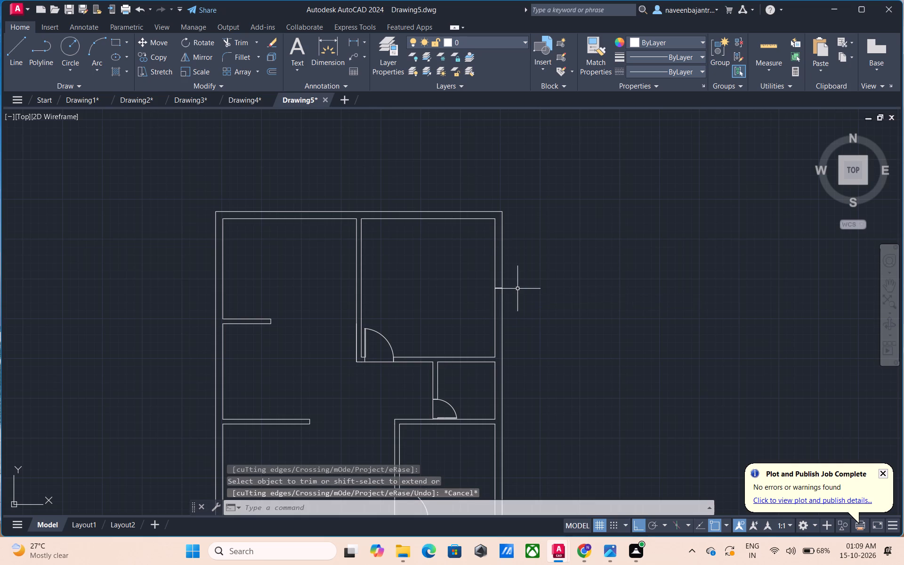
Offset the short line across the right wall 2' upward and 2' downward to mark both window jambs.
type("o")
key("space")
type("2'")
key("space")
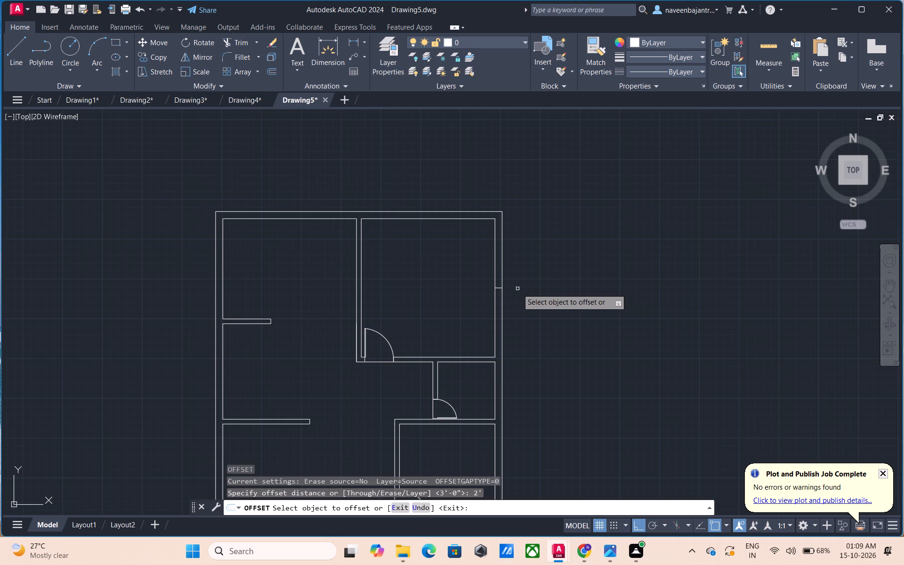
scroll(502, 284, "up", 3)
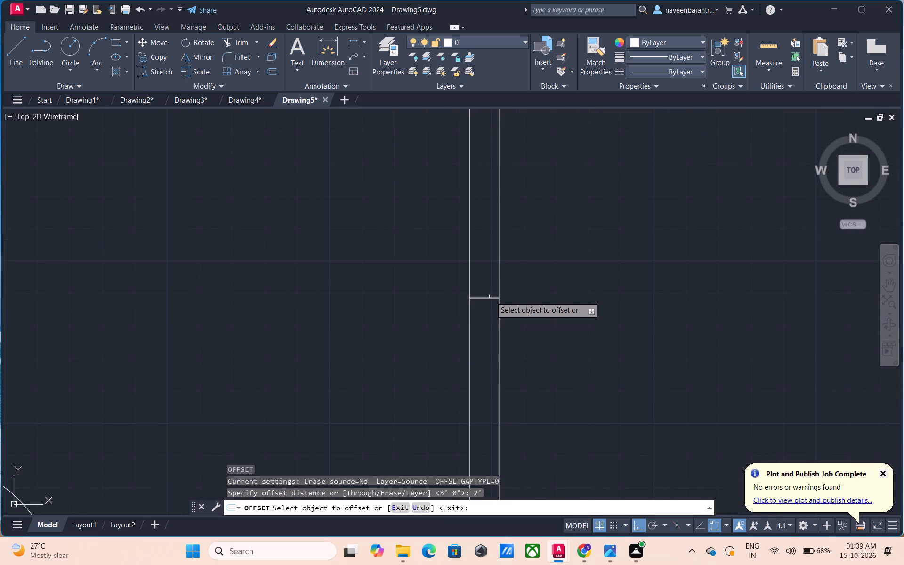
left_click(490, 299)
left_click(484, 279)
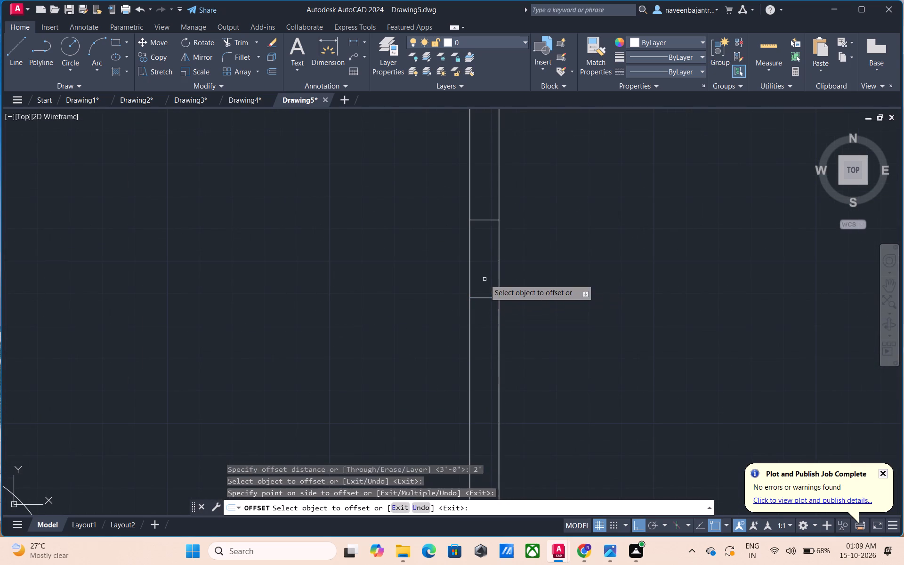
left_click(484, 297)
left_click(489, 340)
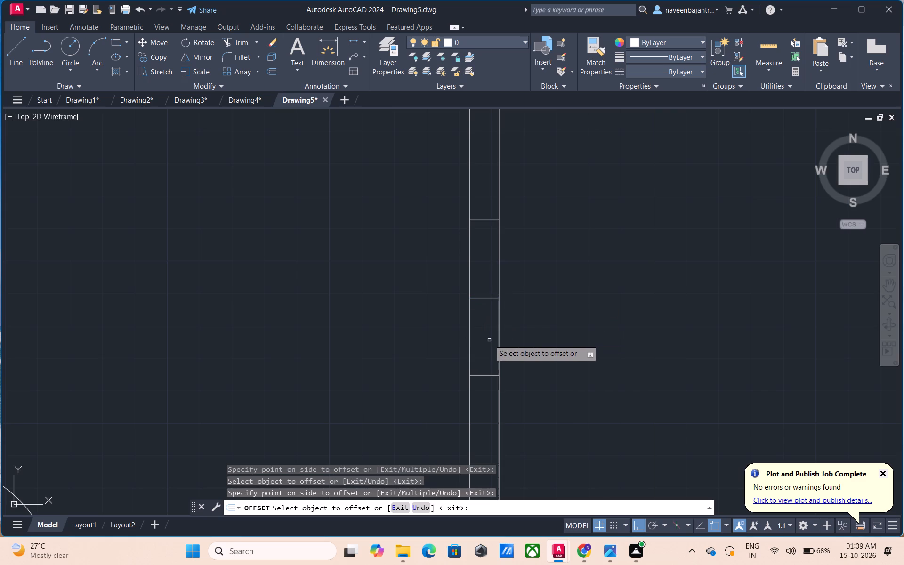
key("Escape")
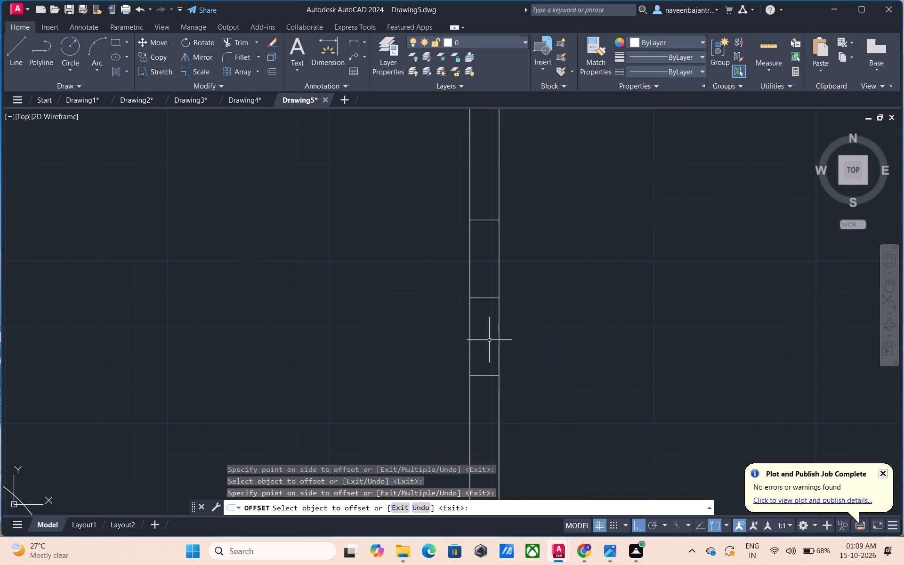
Remove the middle line between the two window jamb lines in the right wall with Trim.
type("tr")
key("space")
left_click(482, 299)
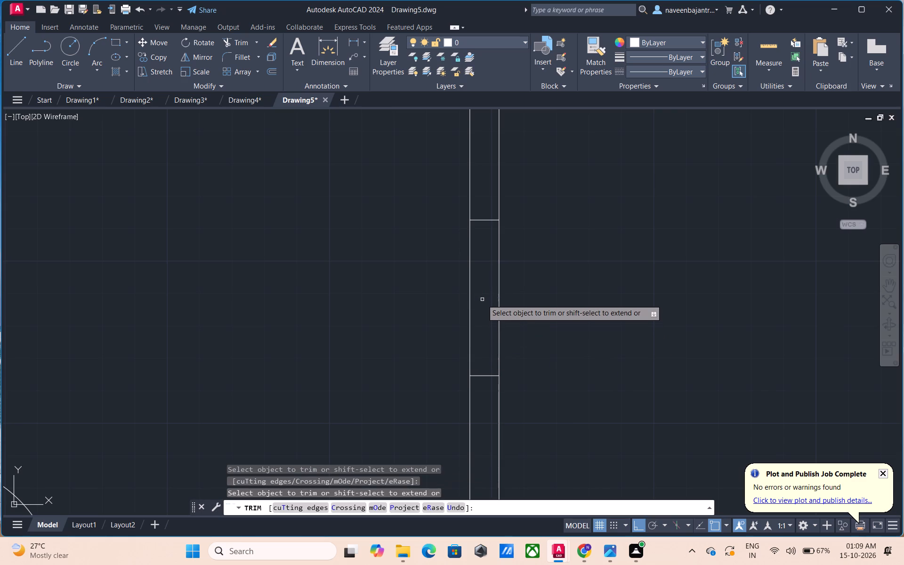
key("Escape")
Draw a vertical window line inside the right wall, joining the midpoints of the two jamb lines.
type("l")
key("space")
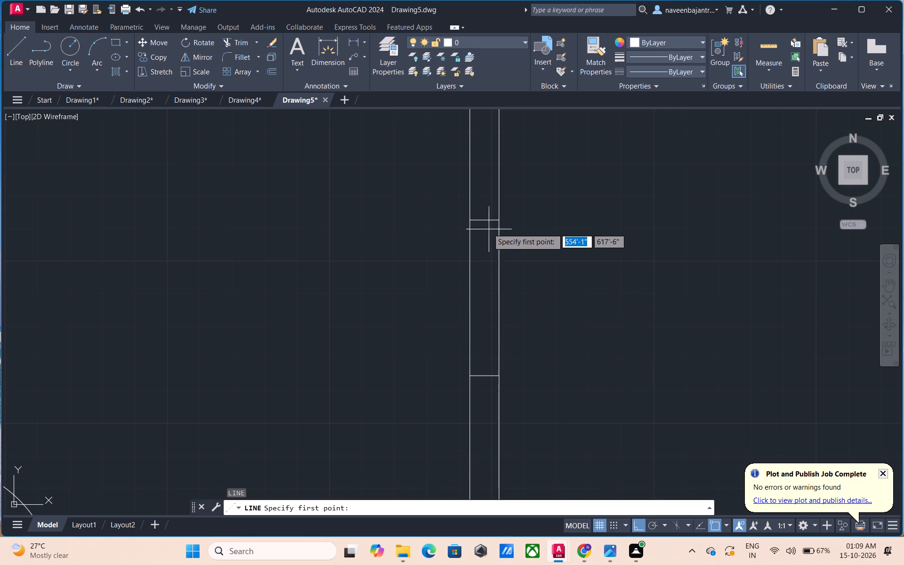
left_click(486, 220)
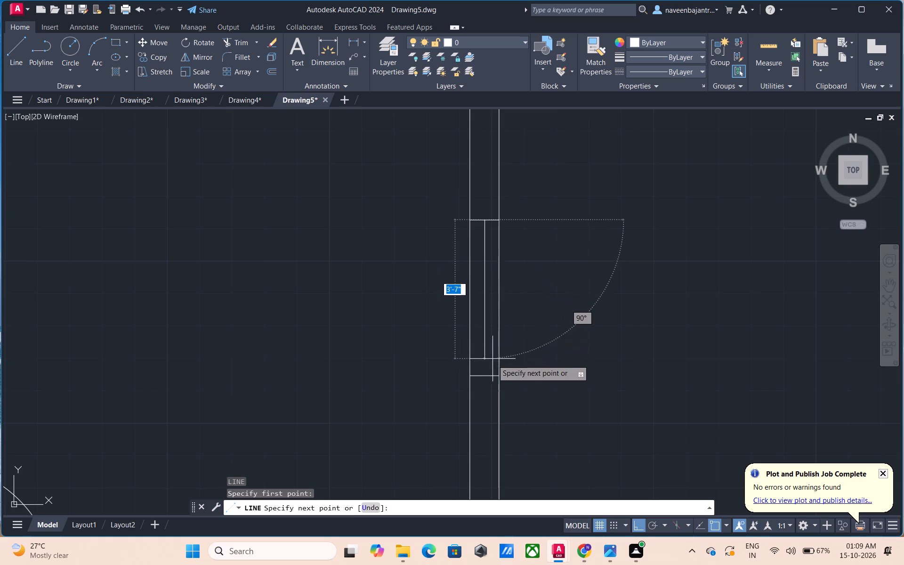
left_click(487, 377)
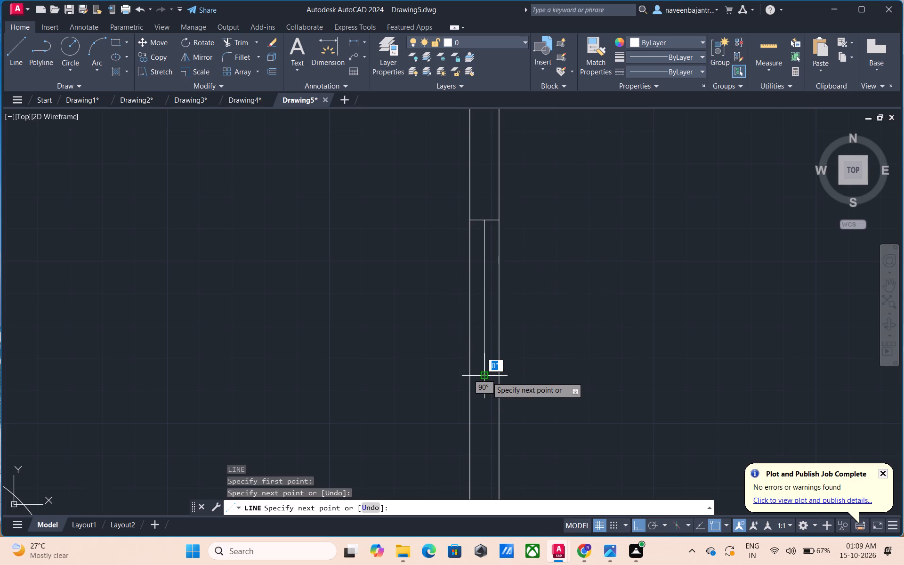
key("Escape")
Draw a vertical line up across the top outer wall from the midpoint of the upper-right room's inner top wall line.
scroll(576, 385, "down", 3)
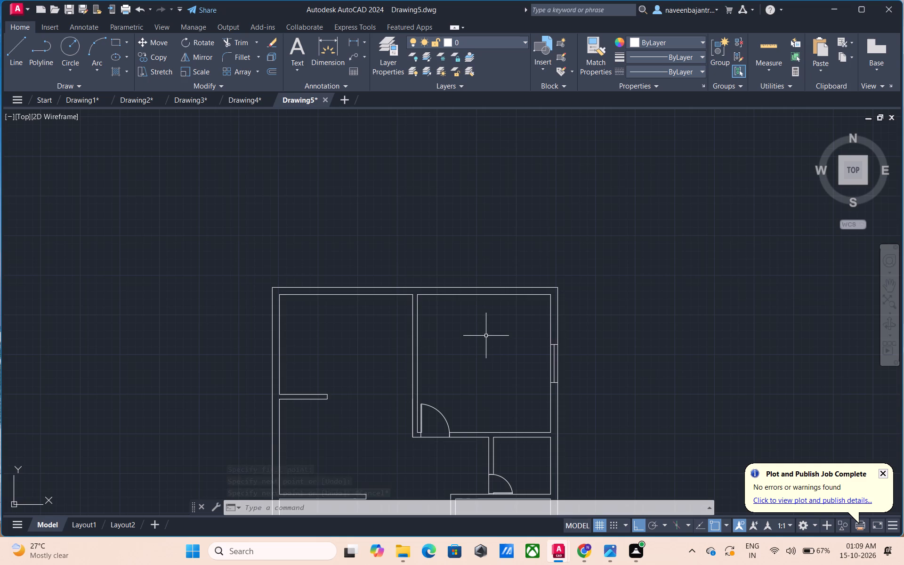
middle_click_drag(486, 336, 479, 373)
key("Escape")
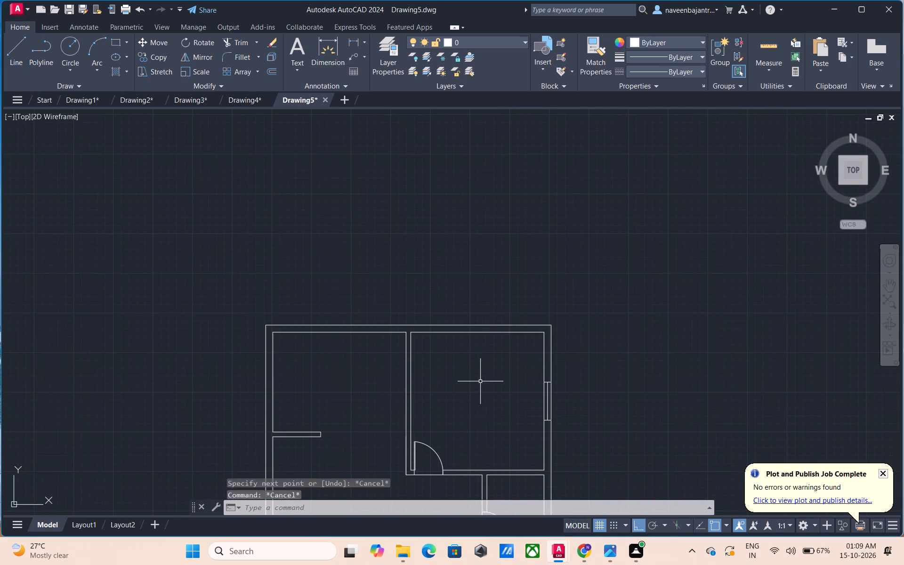
type("l")
key("space")
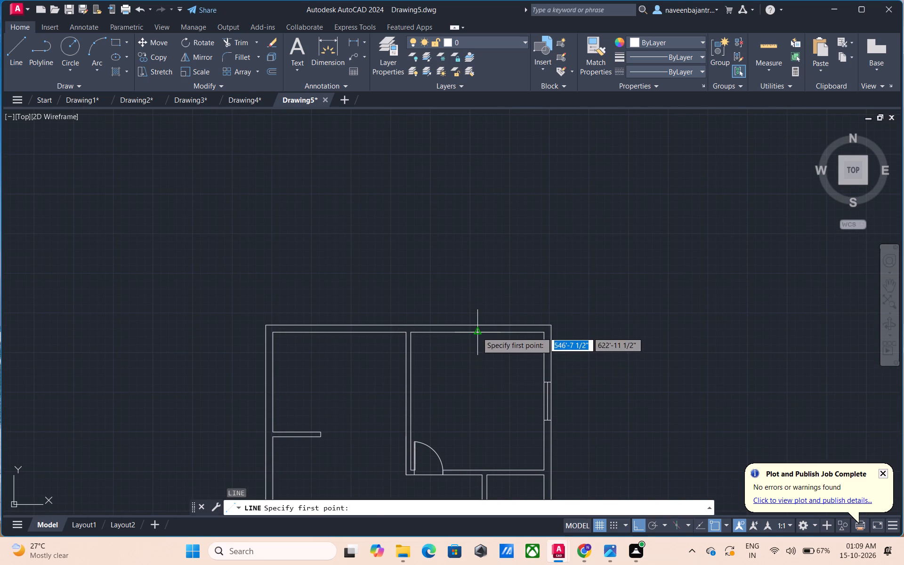
left_click(477, 332)
left_click(475, 314)
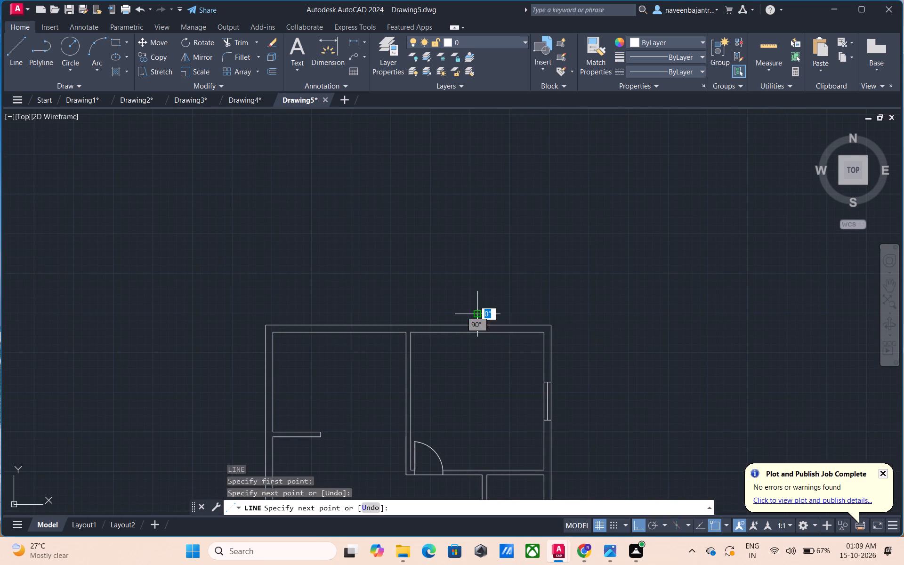
key("Escape")
Trim the part of the new vertical line that extends above the top wall's outer face.
type("tr")
key("space")
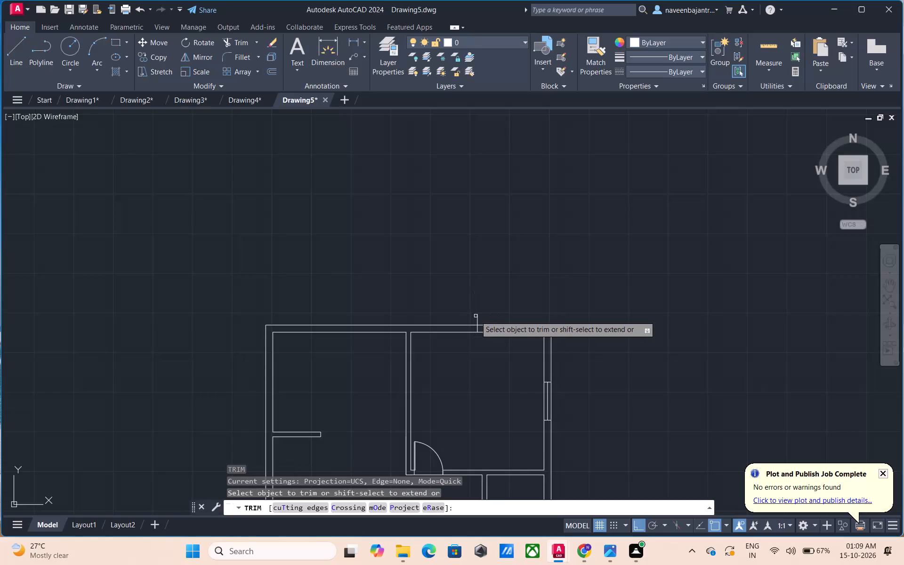
left_click(477, 317)
key("Escape")
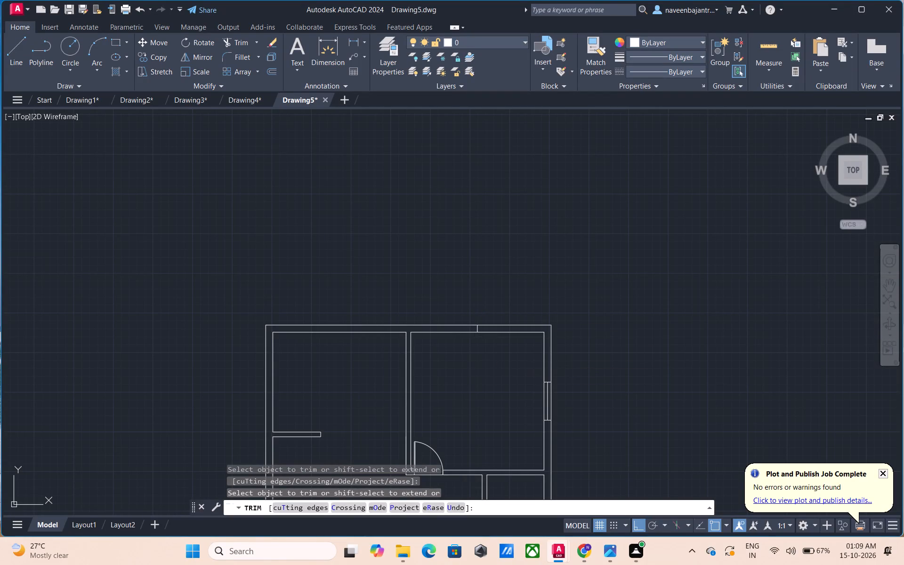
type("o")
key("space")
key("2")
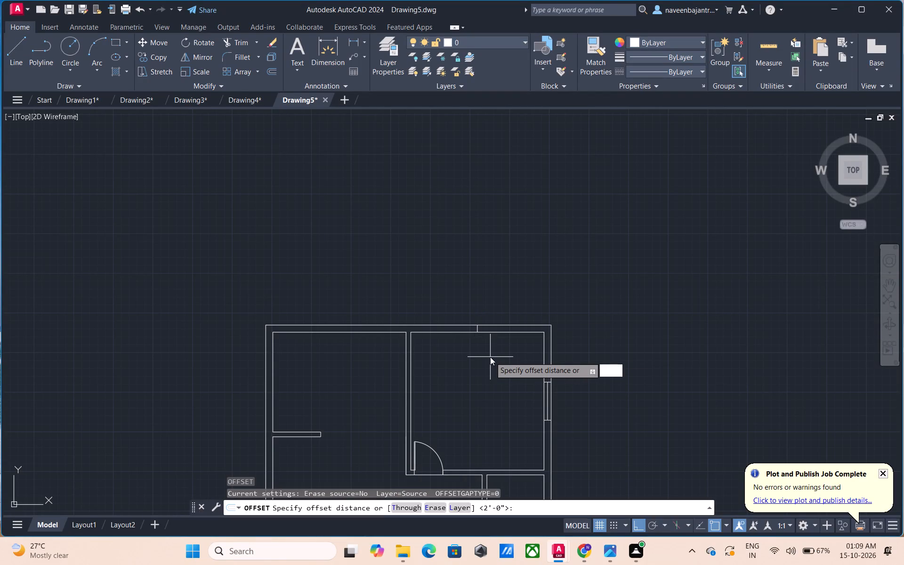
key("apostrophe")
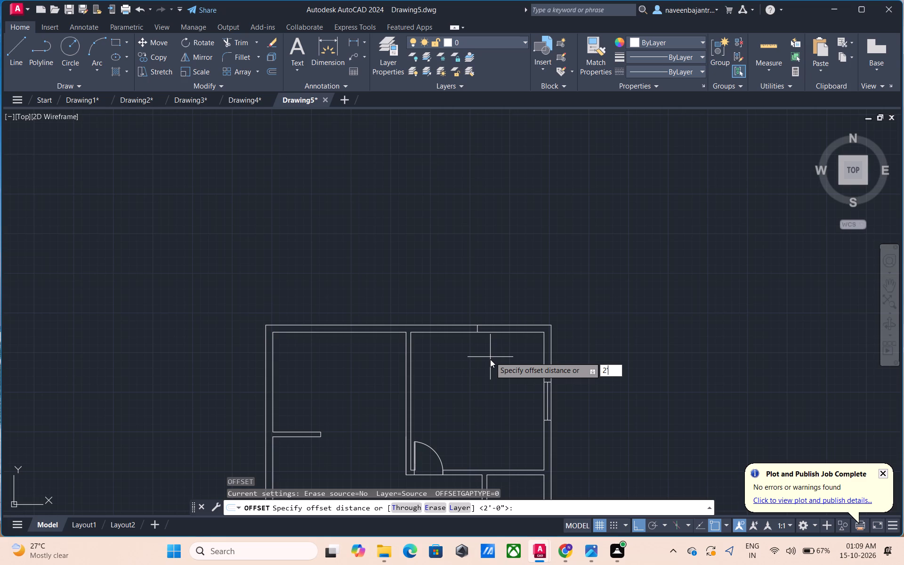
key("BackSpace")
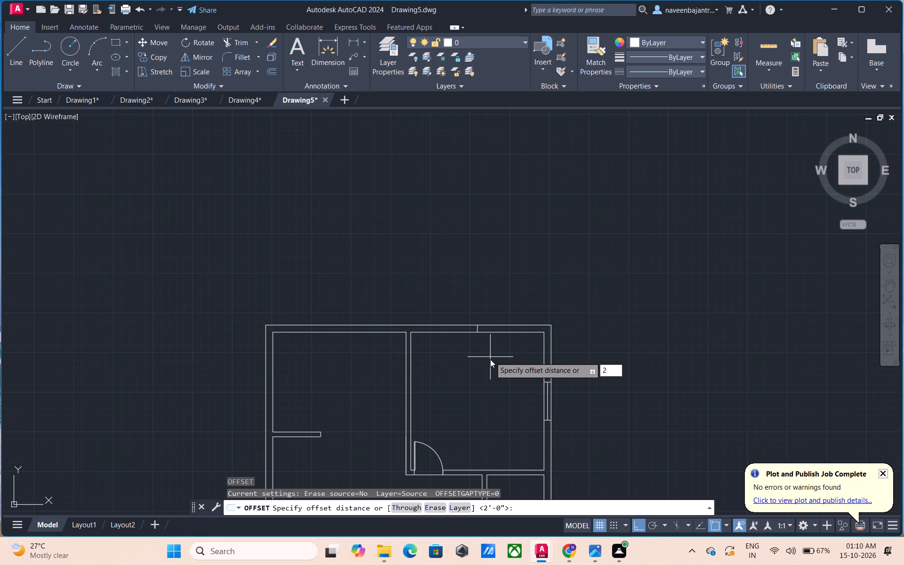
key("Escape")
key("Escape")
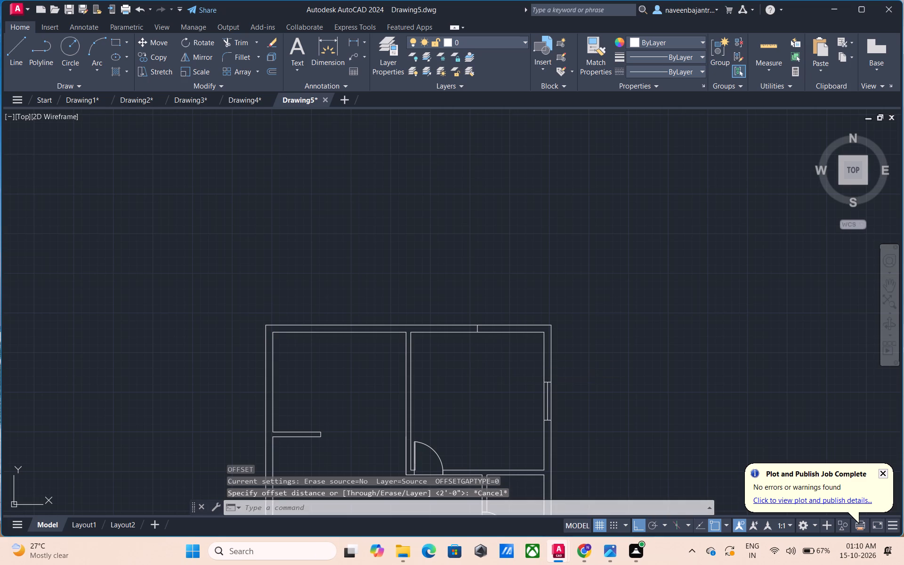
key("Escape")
Offset the short vertical line in the top outer wall by 2.5' to both sides as window jambs.
type("o")
key("space")
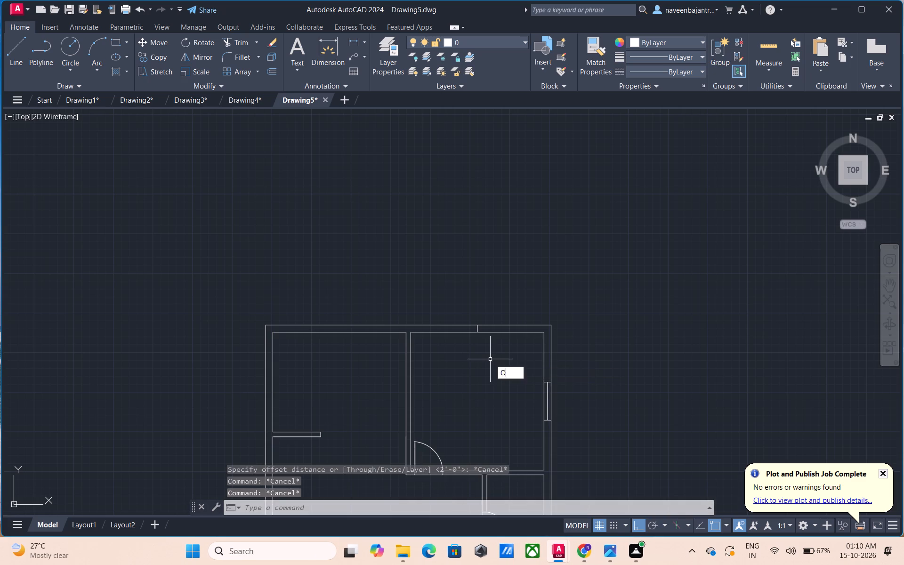
type("2.5'")
key("Return")
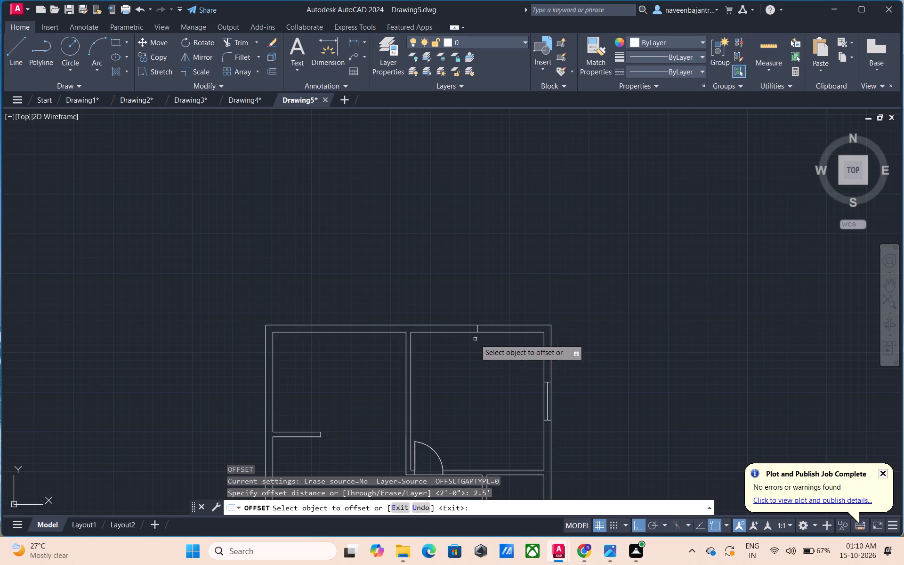
scroll(474, 334, "up", 3)
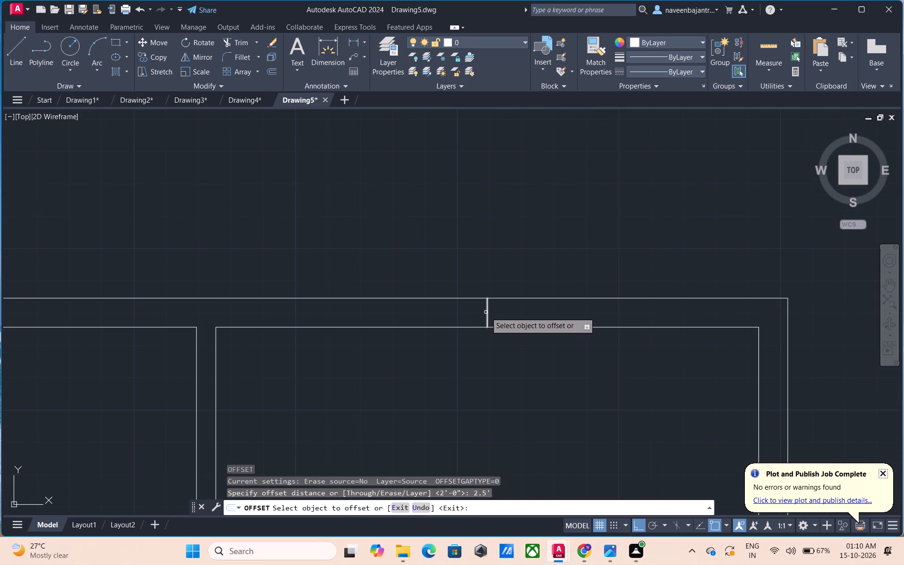
left_click(486, 313)
left_click(512, 317)
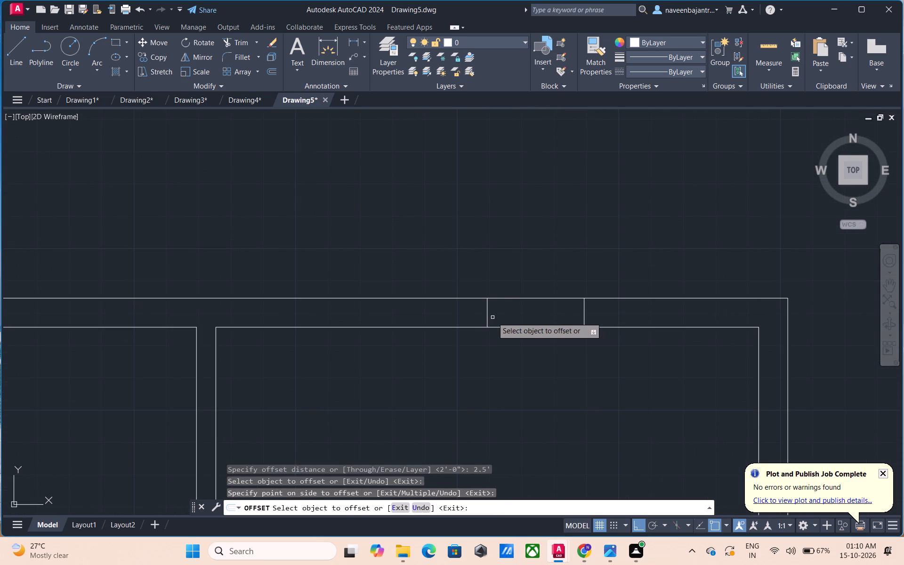
left_click_drag(489, 317, 483, 317)
left_click(467, 317)
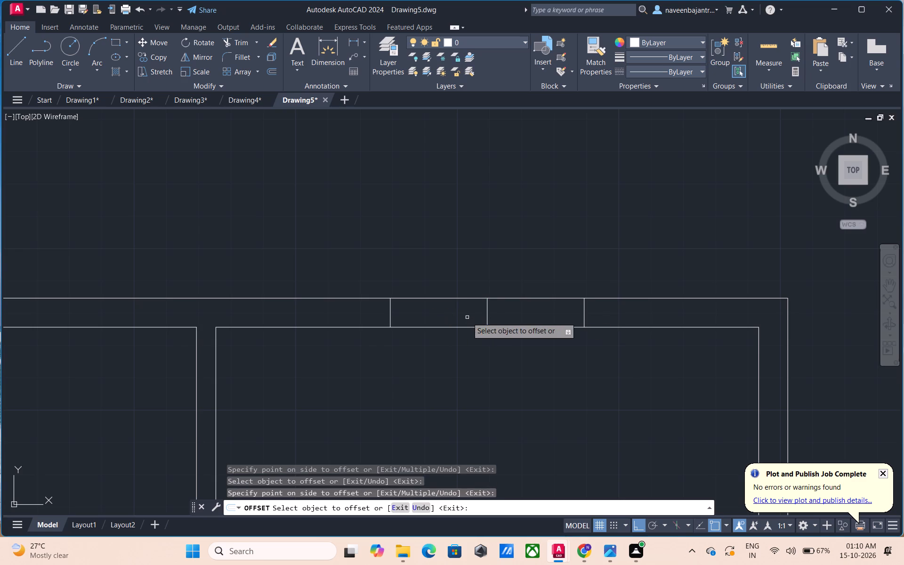
key("Escape")
Remove the middle line between the two window jamb lines in the top wall with Trim.
type("tr")
key("space")
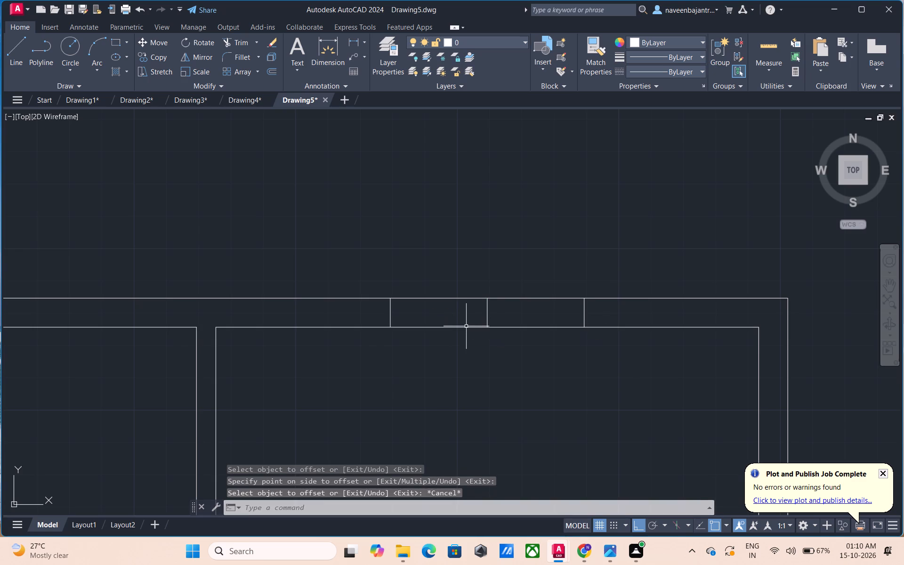
left_click(487, 312)
key("Escape")
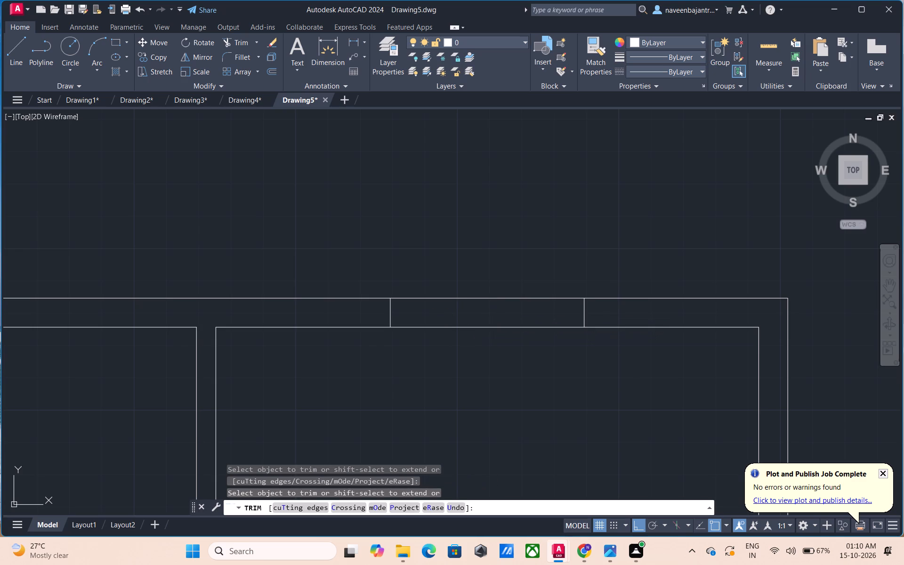
Draw a horizontal window line inside the top wall, joining the midpoints of the two jamb lines.
type("l")
key("space")
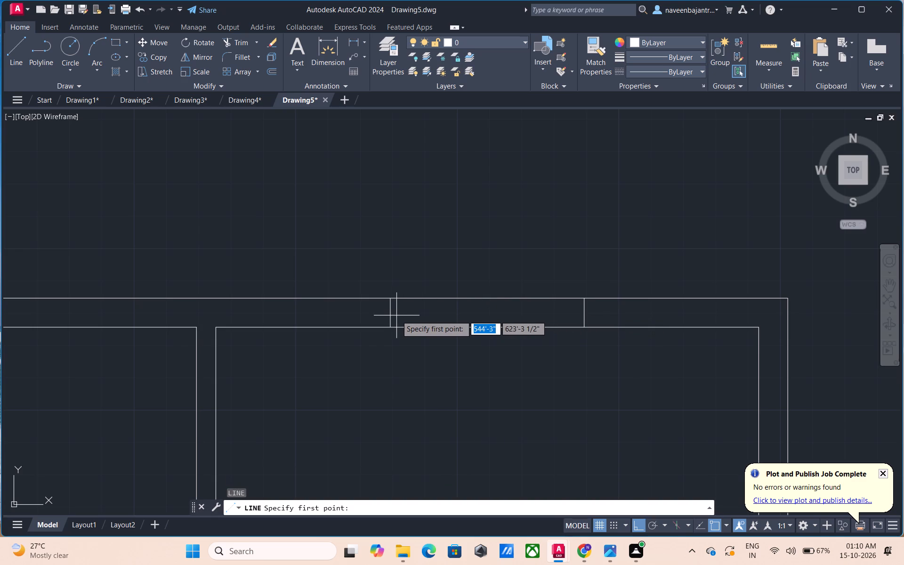
left_click(388, 312)
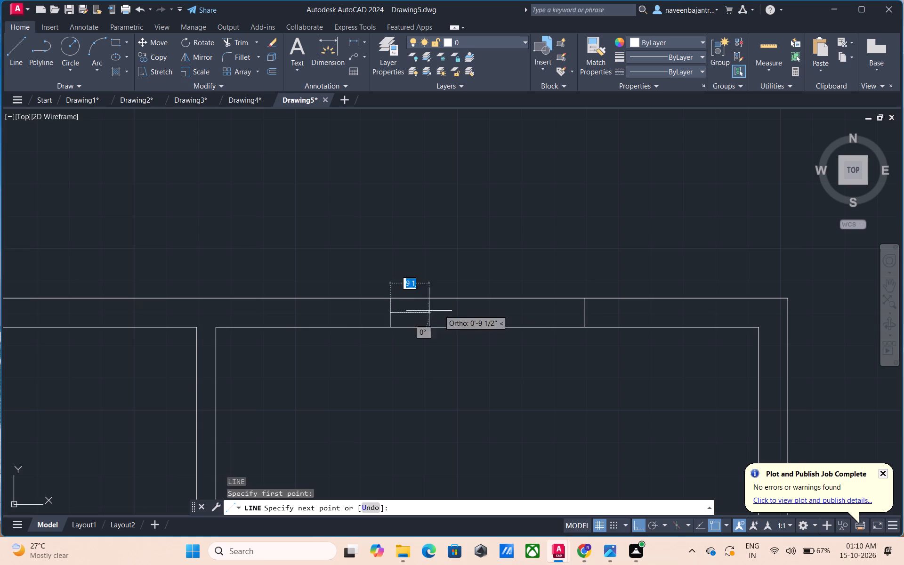
left_click(582, 312)
key("Escape")
Draw a horizontal line outward across the right outer wall from the midpoint of the small middle room's inner right wall line.
scroll(582, 346, "down", 3)
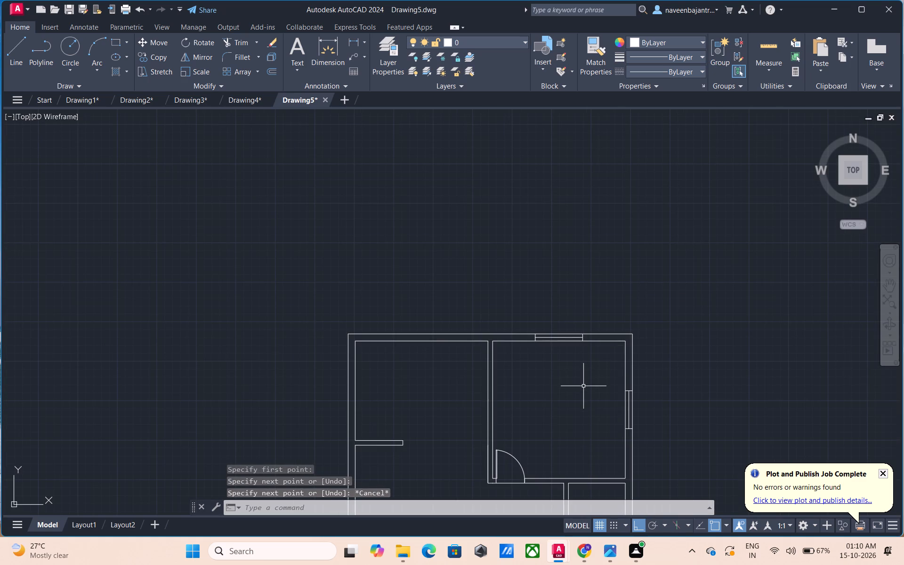
middle_click_drag(583, 386, 431, 270)
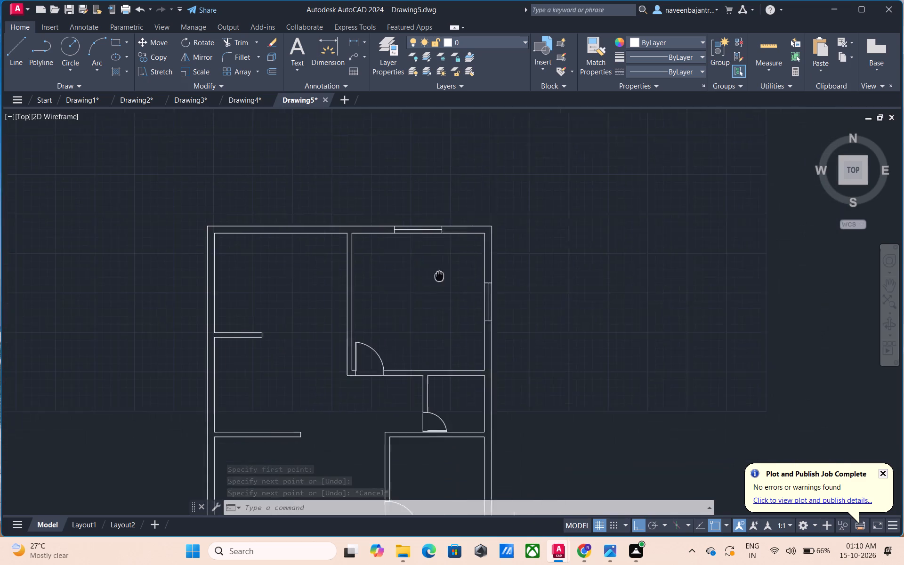
middle_click_drag(431, 270, 428, 268)
scroll(446, 381, "up", 2)
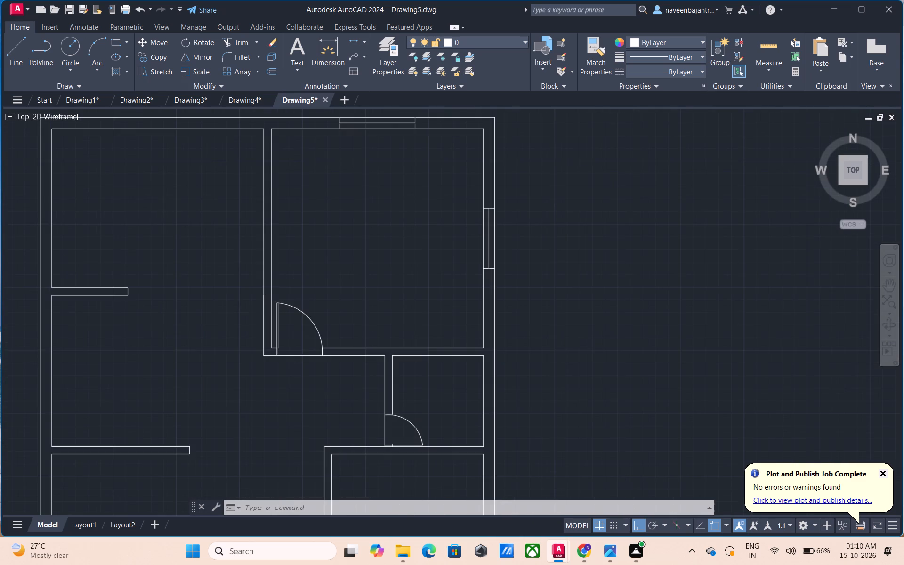
middle_click_drag(446, 381, 398, 258)
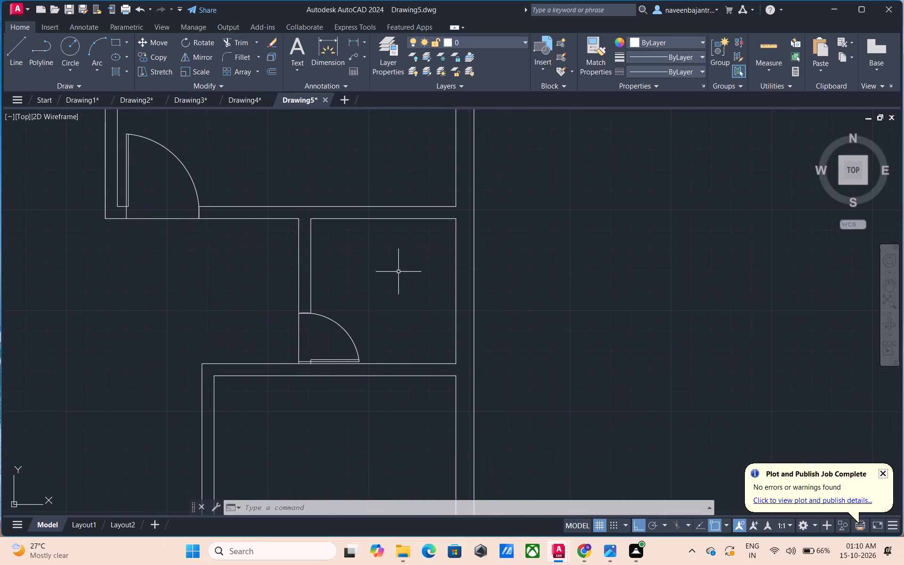
key("Escape")
type("l")
key("space")
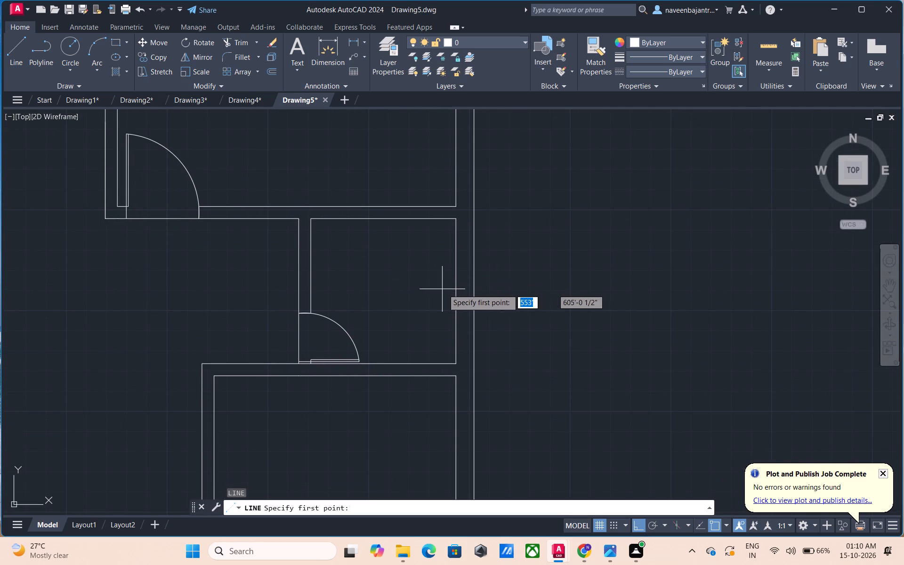
left_click(456, 290)
left_click(489, 291)
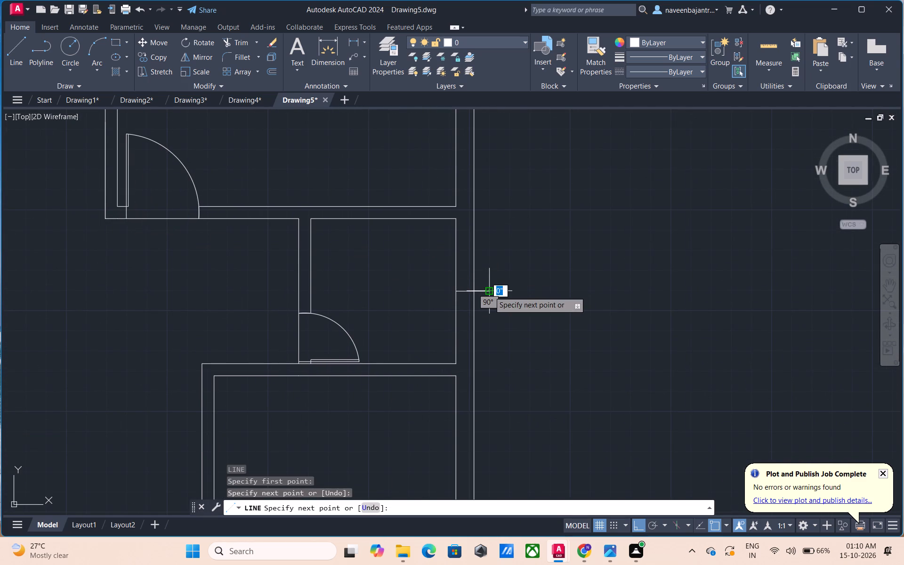
key("Escape")
Trim the part of the new horizontal line that extends beyond the right wall's outer face.
type("tr")
key("space")
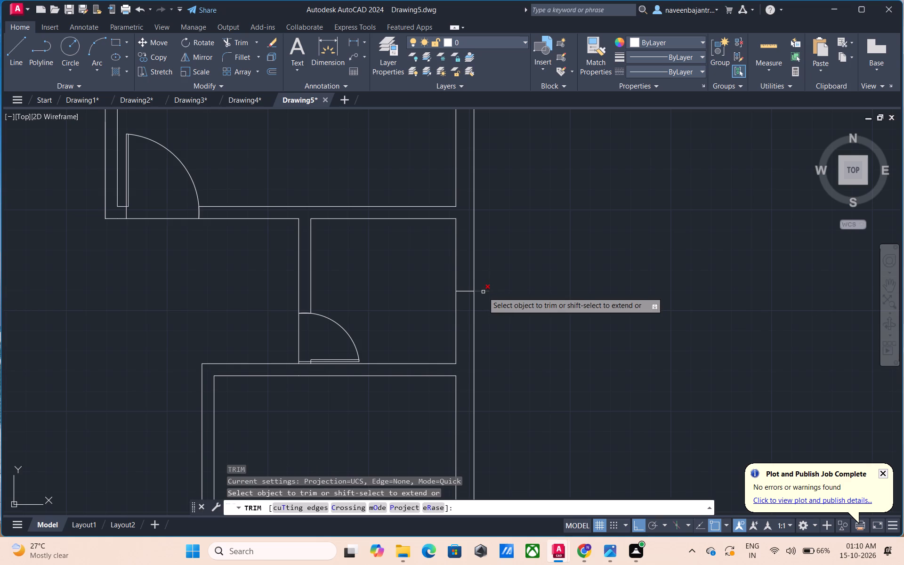
left_click(483, 292)
key("Escape")
Offset the small room's short horizontal line in the right wall by 1' upward and downward as window jambs.
type("o 1")
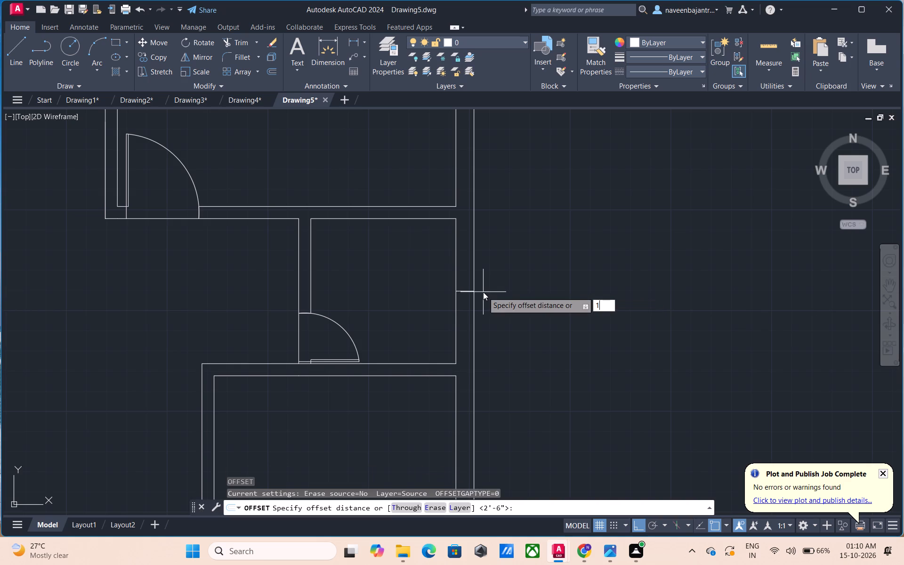
key("apostrophe")
key("space")
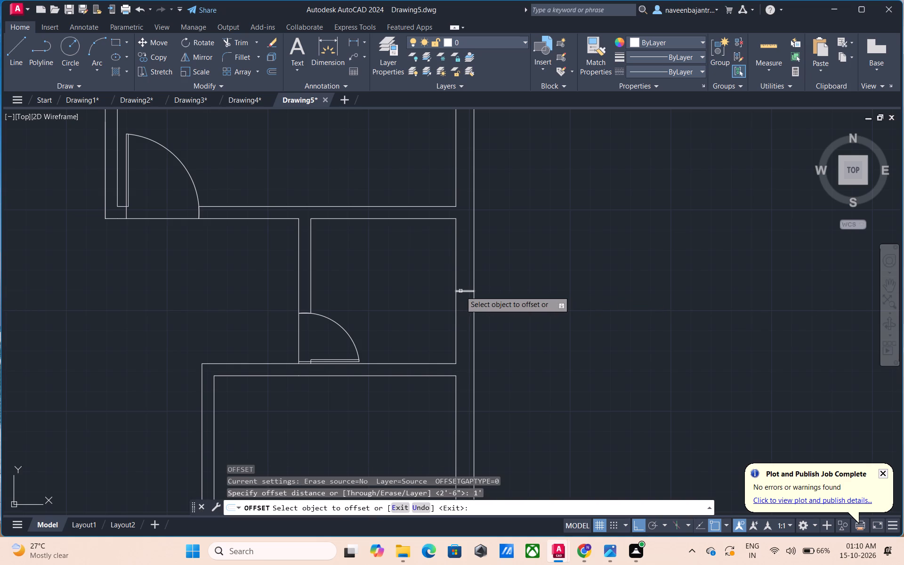
left_click(464, 291)
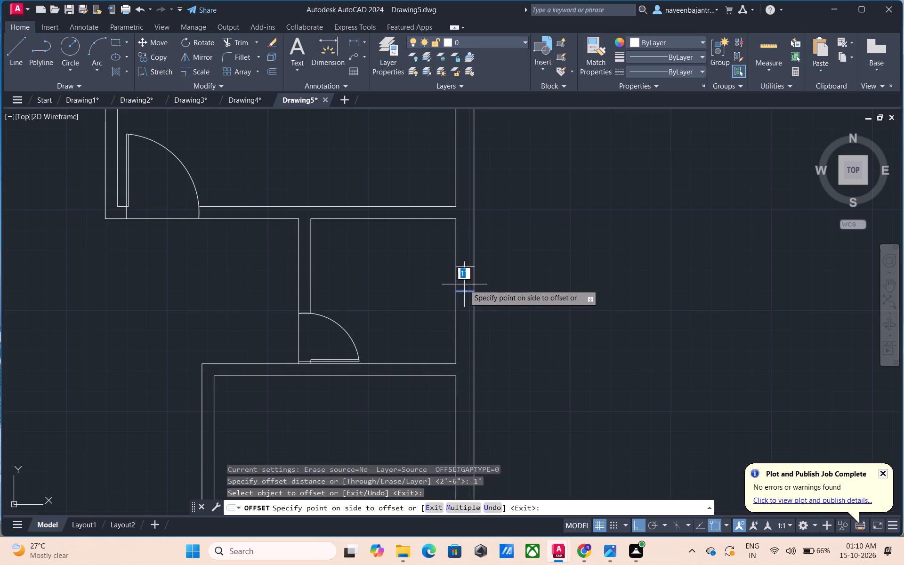
left_click(464, 284)
left_click(464, 291)
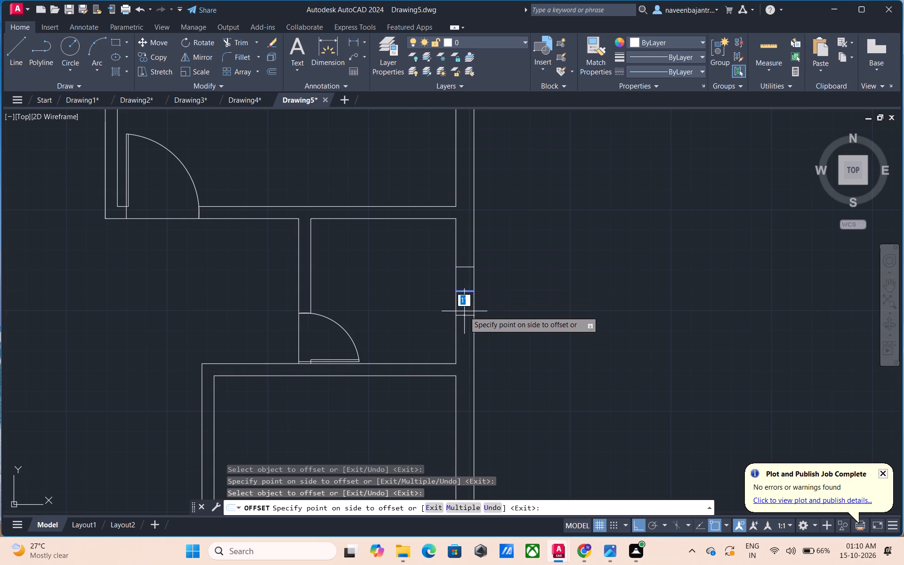
left_click(464, 311)
key("Escape")
Remove the middle line between the small room's two window jamb lines with Trim.
type("tr")
key("space")
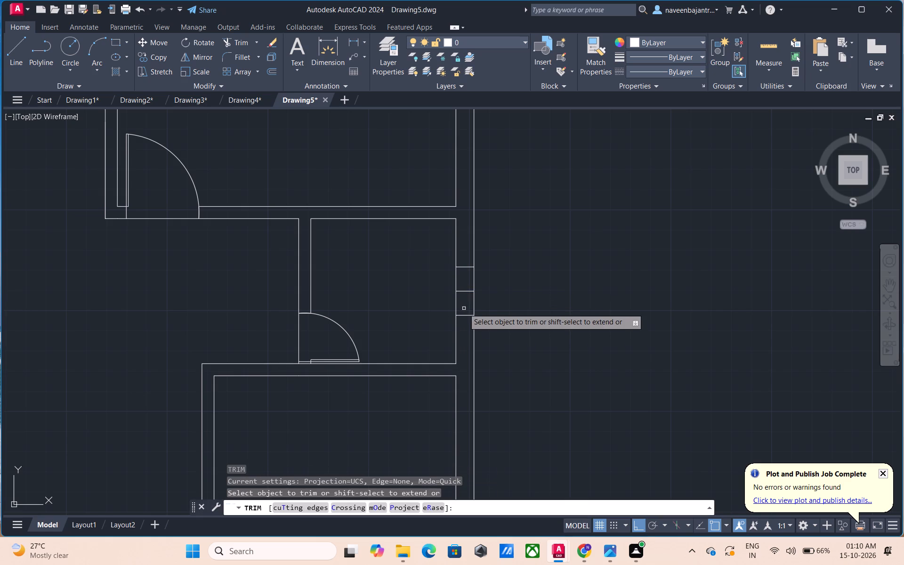
left_click(466, 292)
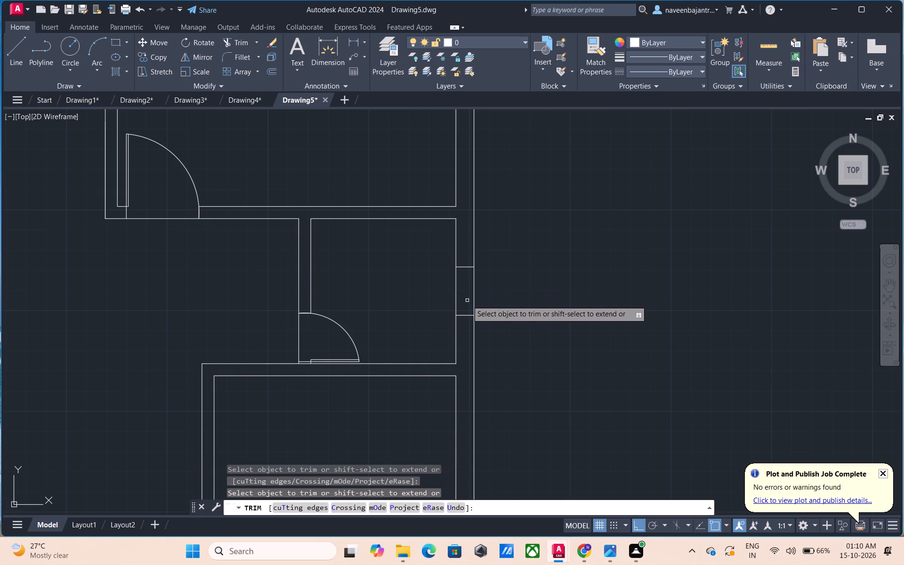
key("Escape")
Draw a vertical window line inside the right wall, joining the midpoints of the small room's two jamb lines.
type("l")
key("space")
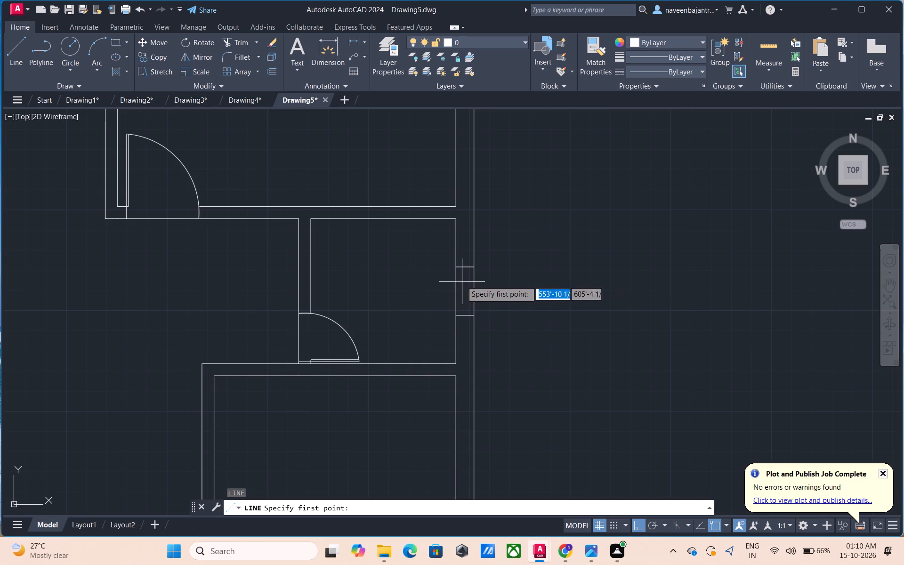
left_click(468, 267)
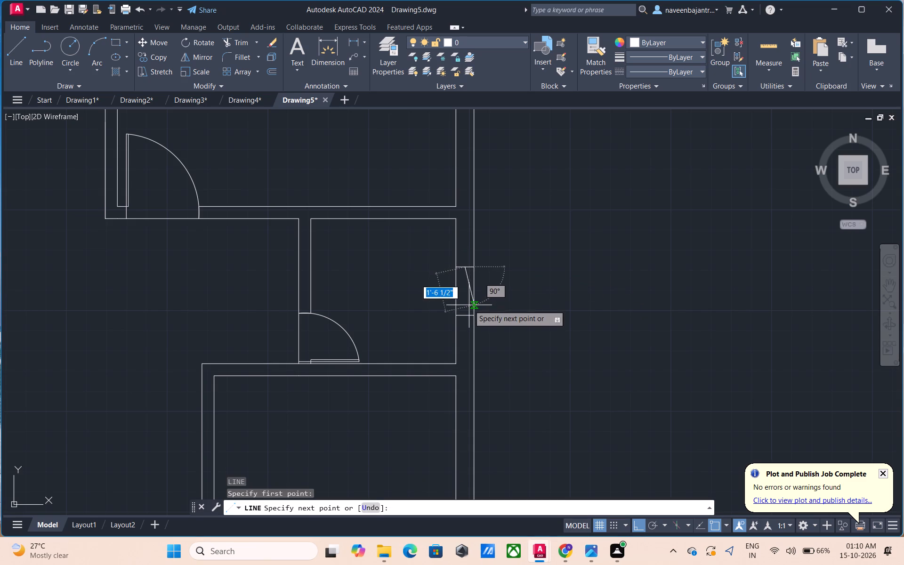
left_click(466, 313)
key("Escape")
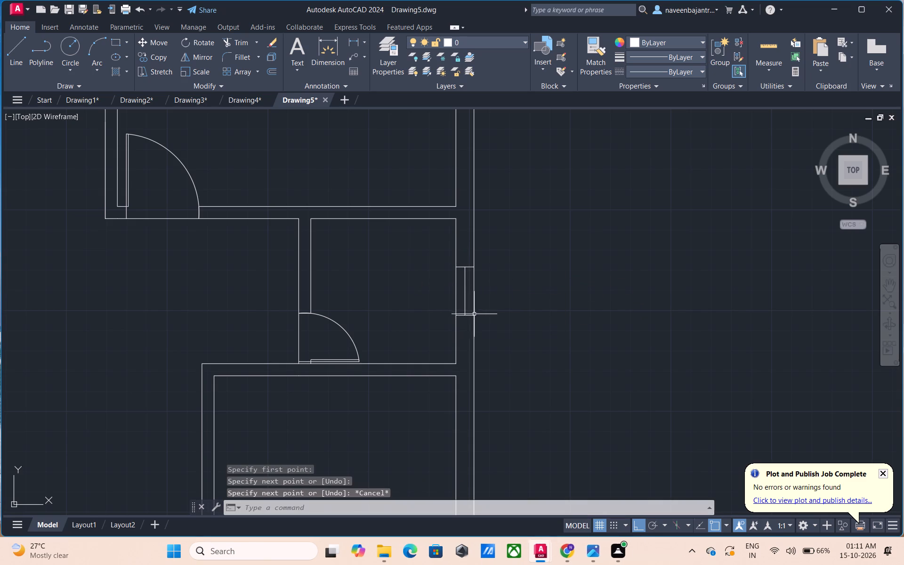
Review the whole floor plan to check the windows placed and the outer walls around the other rooms.
scroll(482, 315, "down", 2)
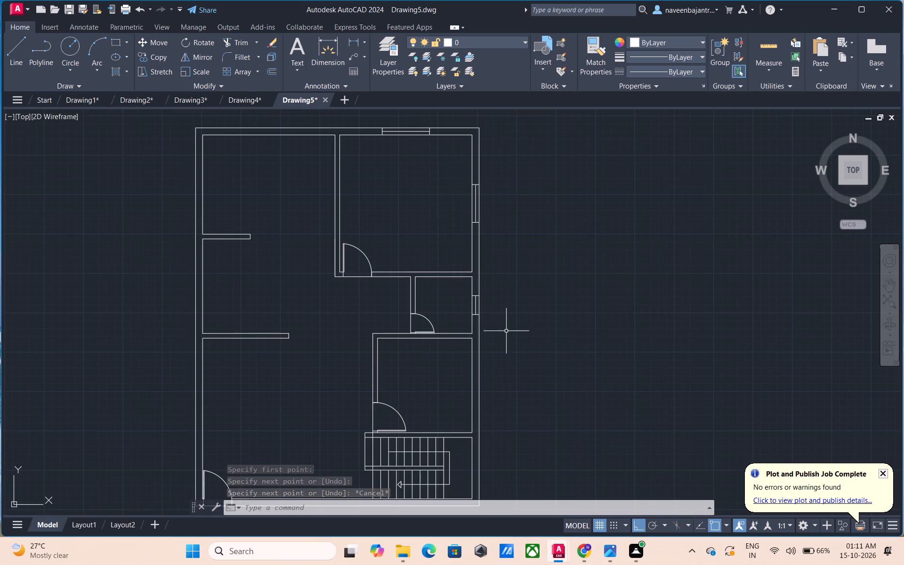
middle_click_drag(506, 331, 507, 321)
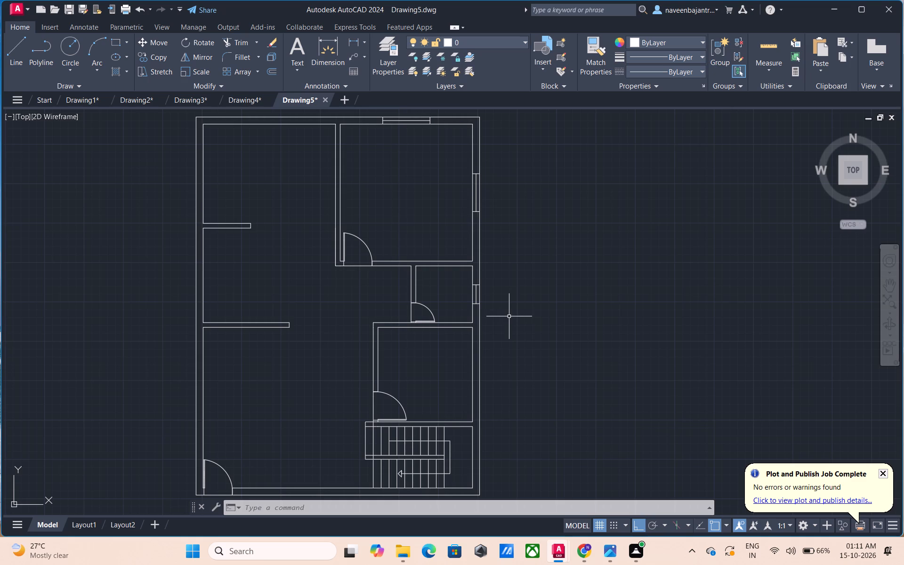
scroll(549, 311, "down", 1)
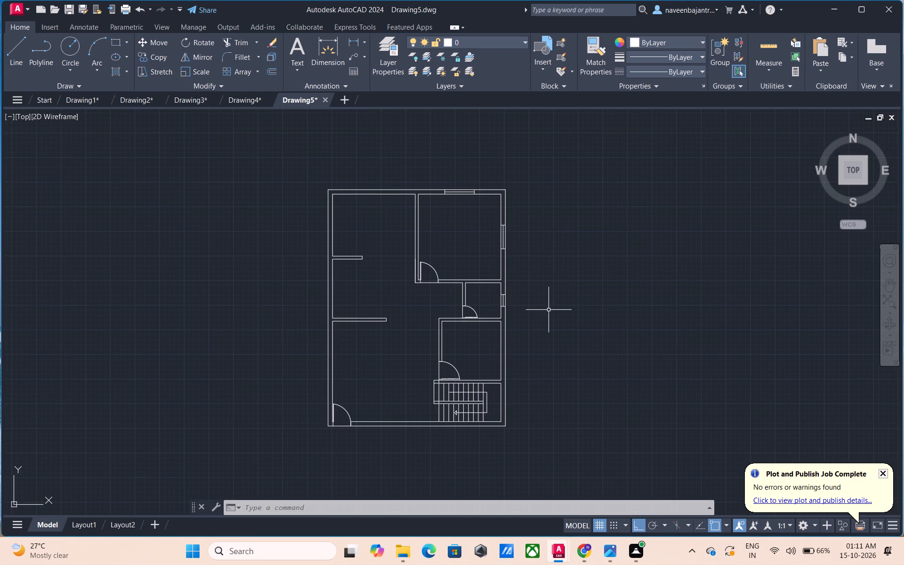
scroll(549, 310, "up", 1)
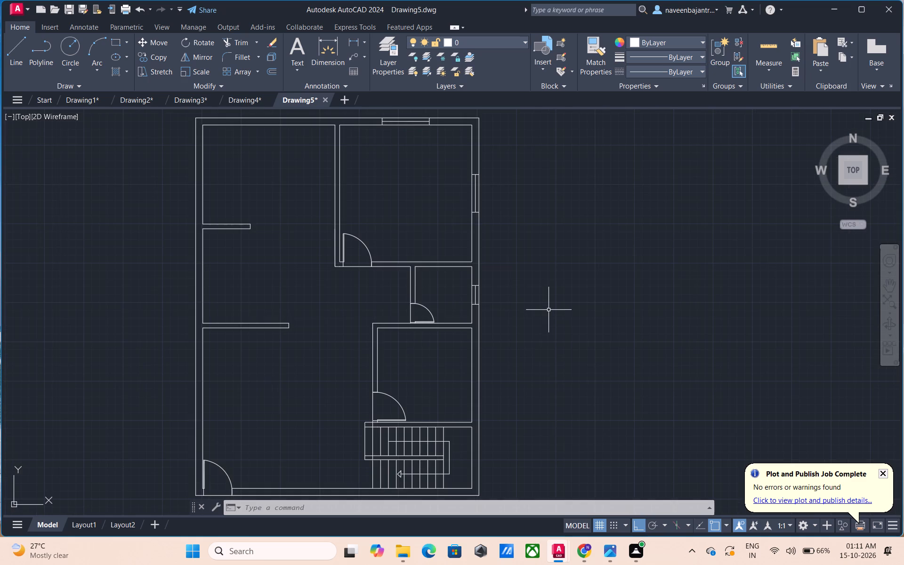
middle_click_drag(549, 310, 701, 299)
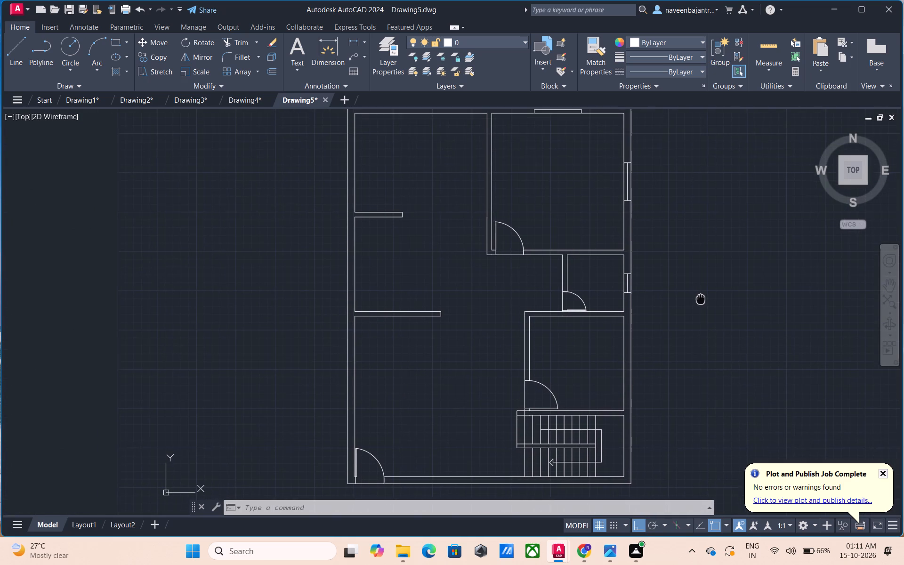
middle_click_drag(701, 299, 701, 310)
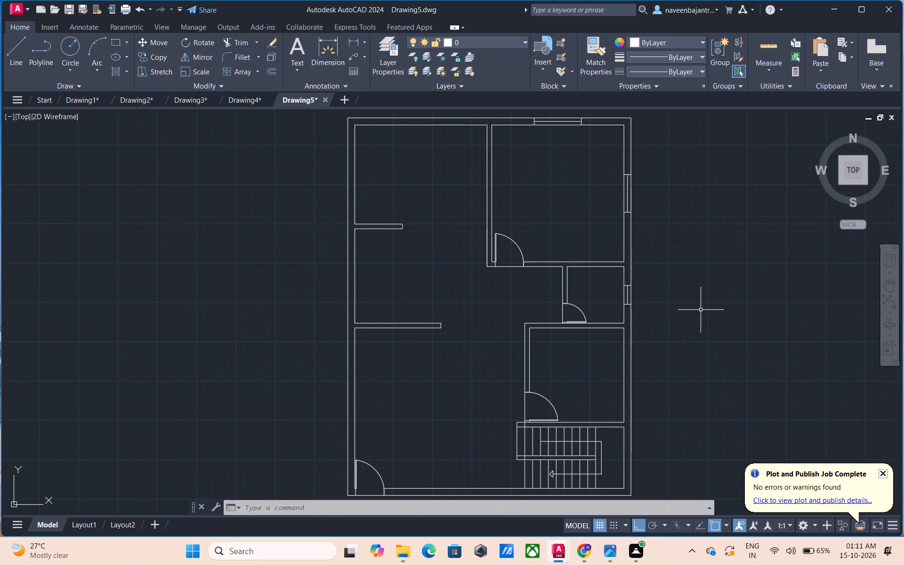
scroll(701, 310, "down", 1)
middle_click_drag(701, 310, 638, 311)
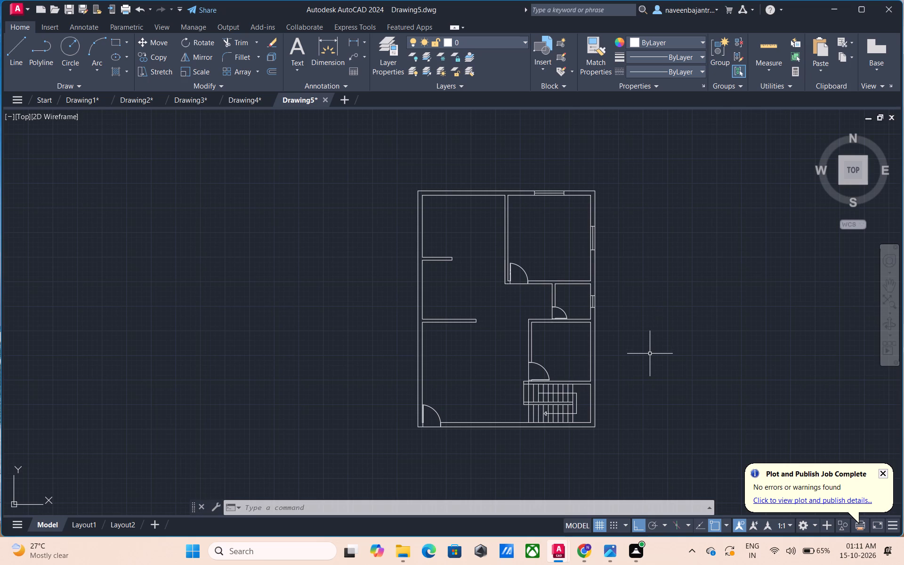
middle_click_drag(650, 354, 659, 336)
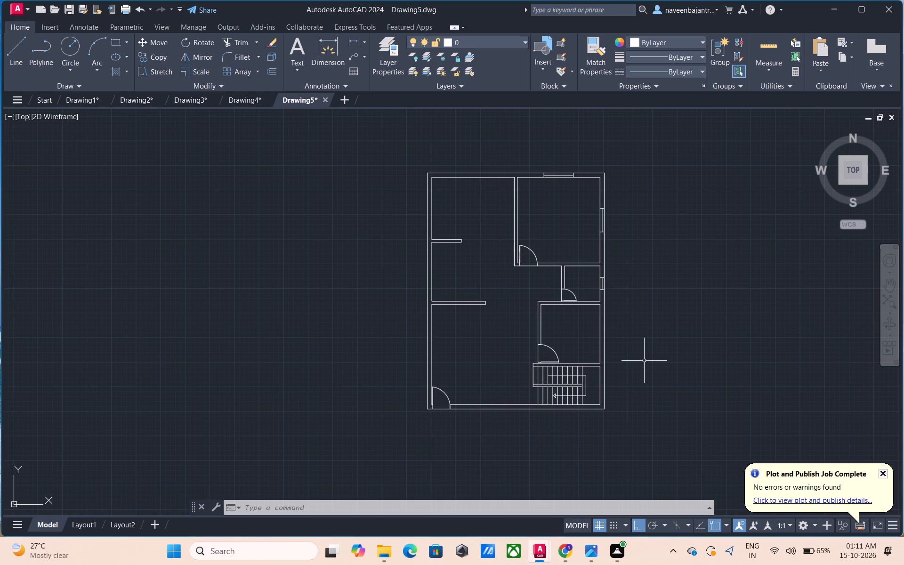
Draw a short horizontal line across the right outer wall, midway along the room above the staircase, and trim the part beyond the wall.
key("Escape")
type("l")
key("space")
scroll(606, 346, "up", 2)
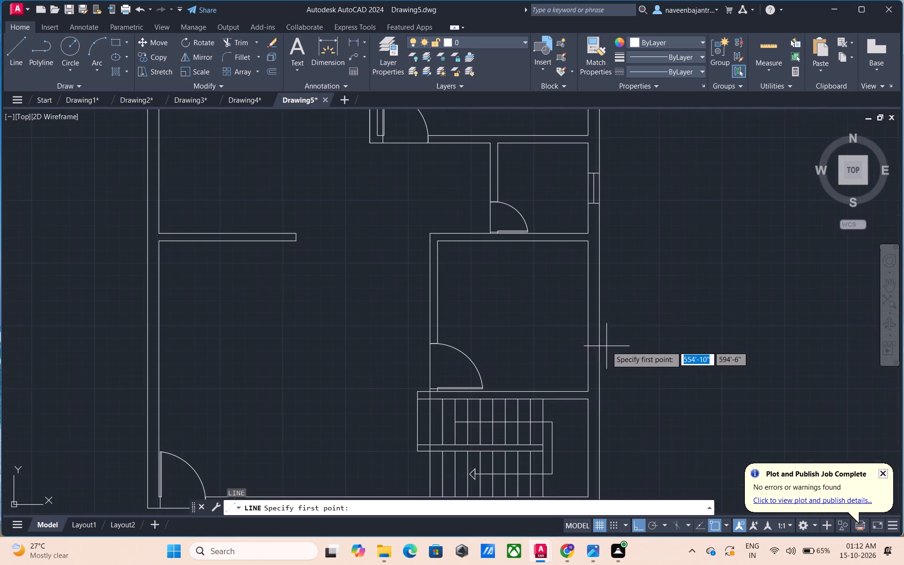
left_click(589, 314)
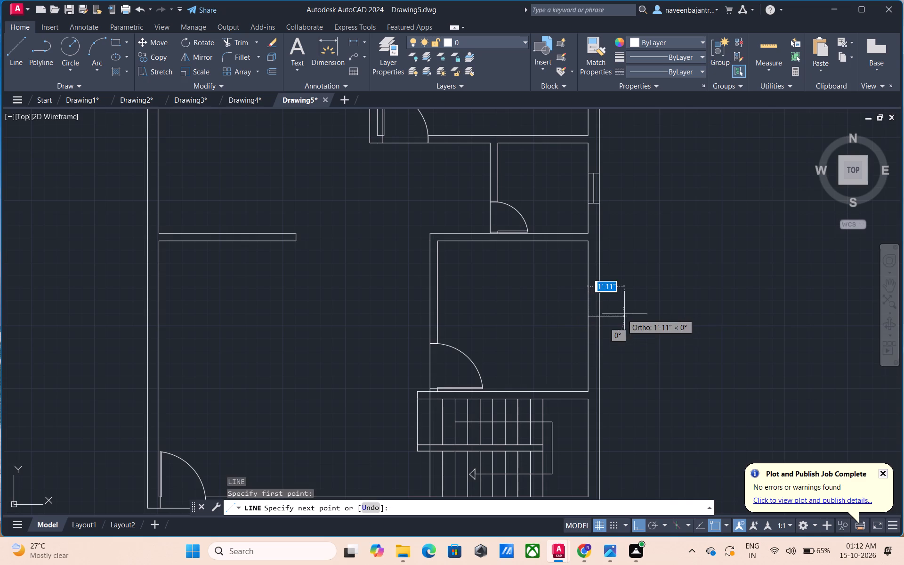
left_click(624, 314)
key("Escape")
type("tr")
key("space")
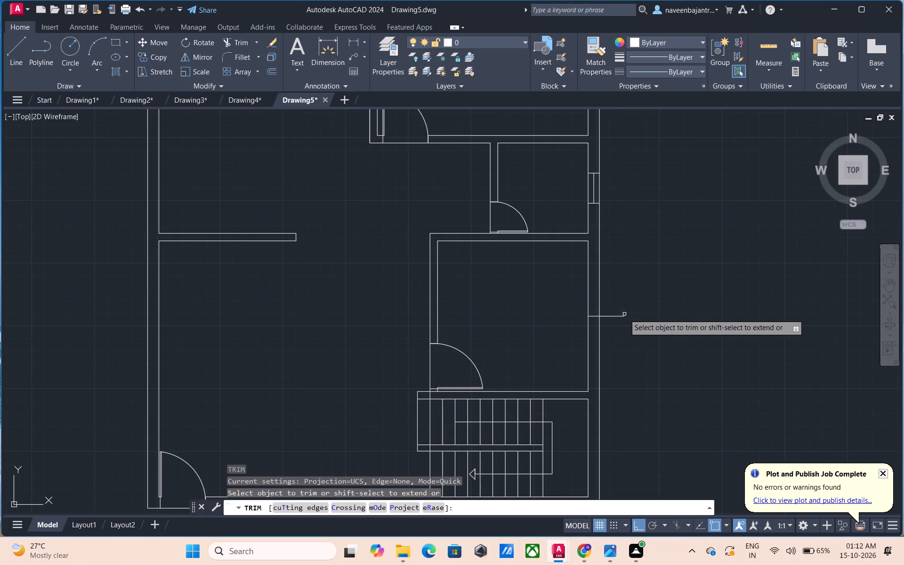
left_click(610, 316)
key("Escape")
Offset that short line by 2' upward and downward as window jambs for the room above the staircase.
key("o")
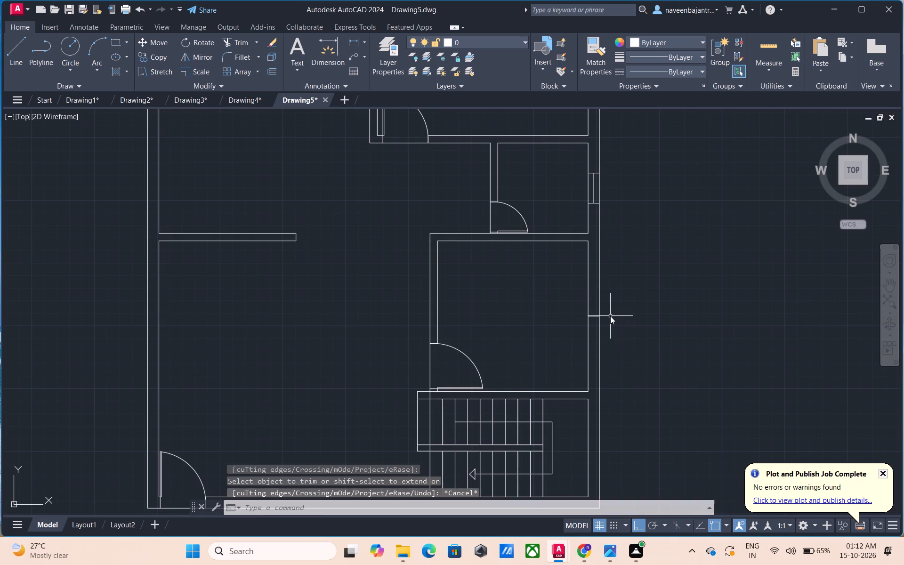
key("space")
key("2")
key("apostrophe")
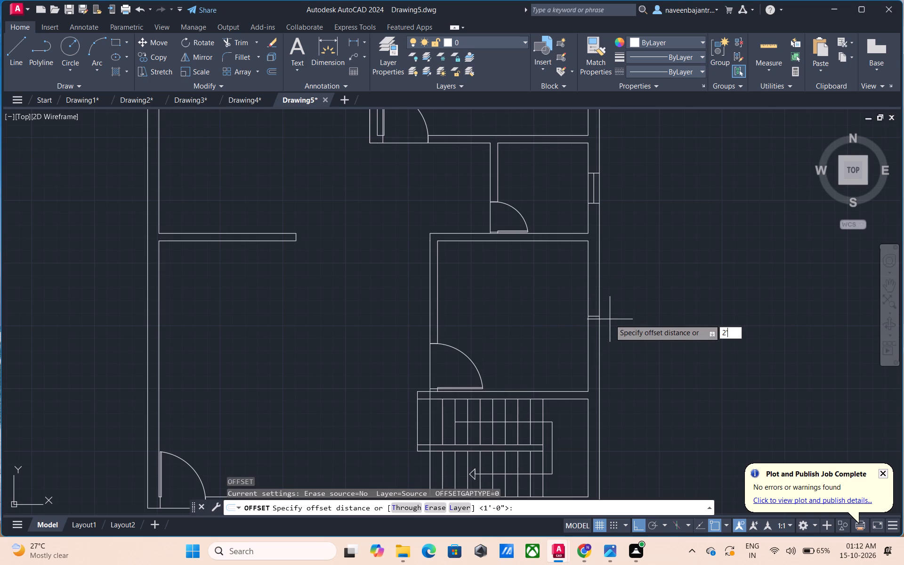
key("Return")
scroll(610, 319, "up", 1)
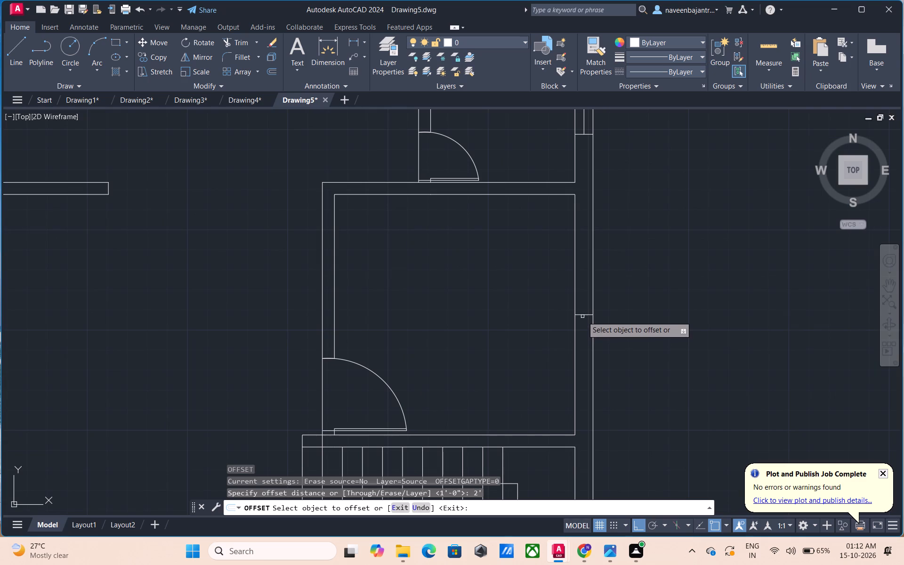
left_click(582, 315)
left_click(582, 301)
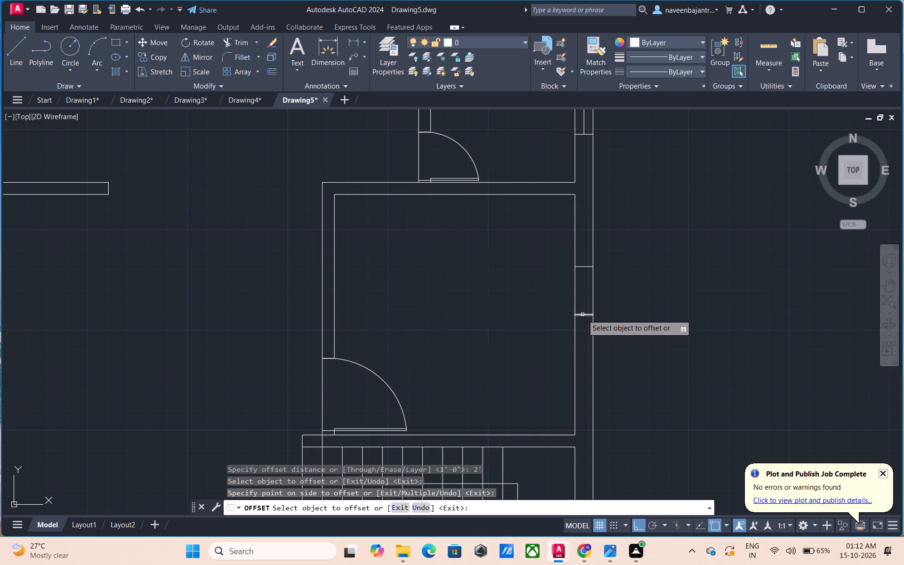
left_click(582, 315)
left_click(582, 332)
key("Escape")
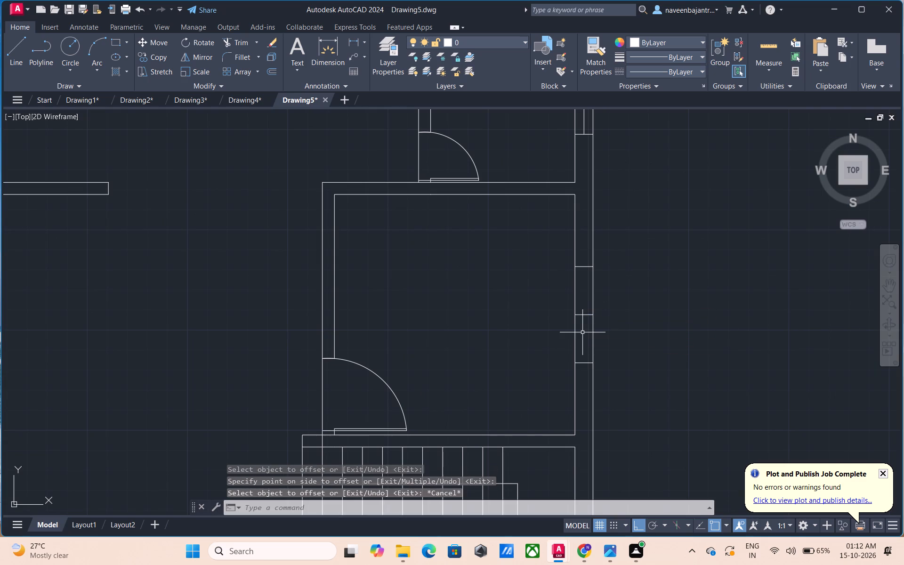
Remove the middle line between the two new window jamb lines with Trim.
type("tr")
key("space")
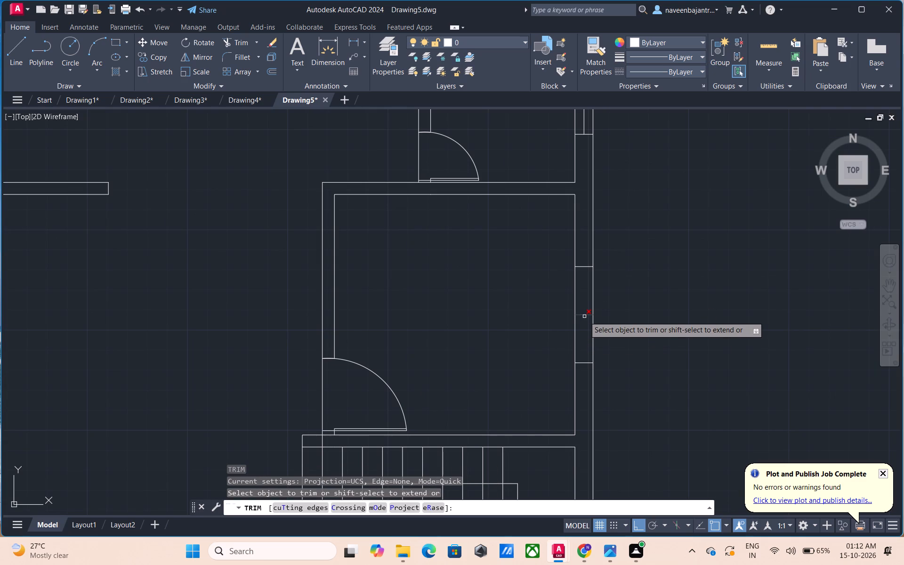
left_click(584, 316)
key("Escape")
Draw a vertical window line inside the right wall, joining the midpoints of the two jamb lines of the room above the staircase.
type("l")
key("space")
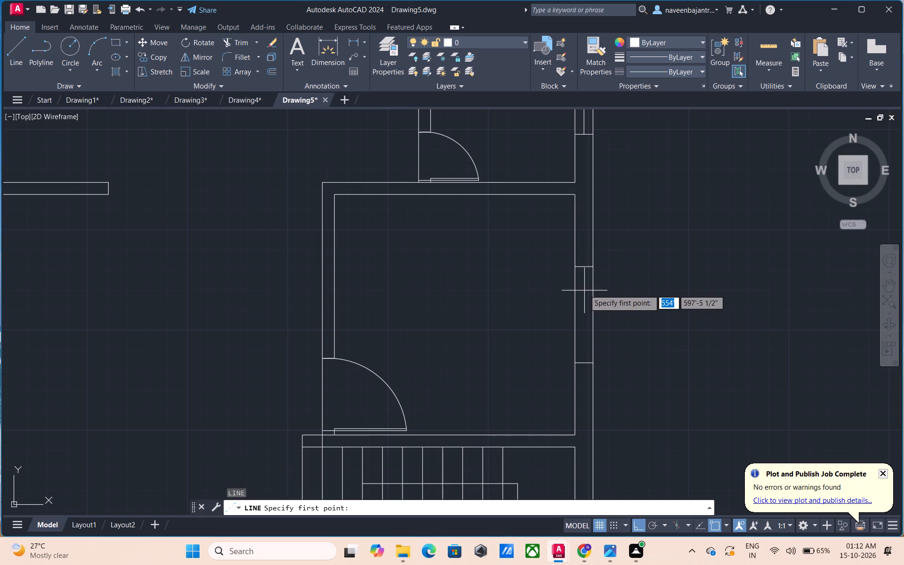
left_click(583, 268)
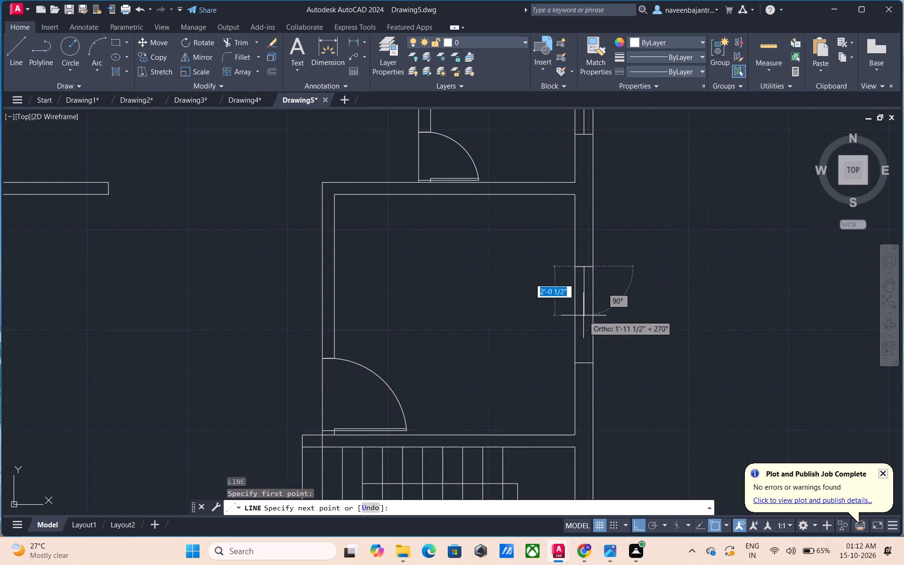
left_click(585, 363)
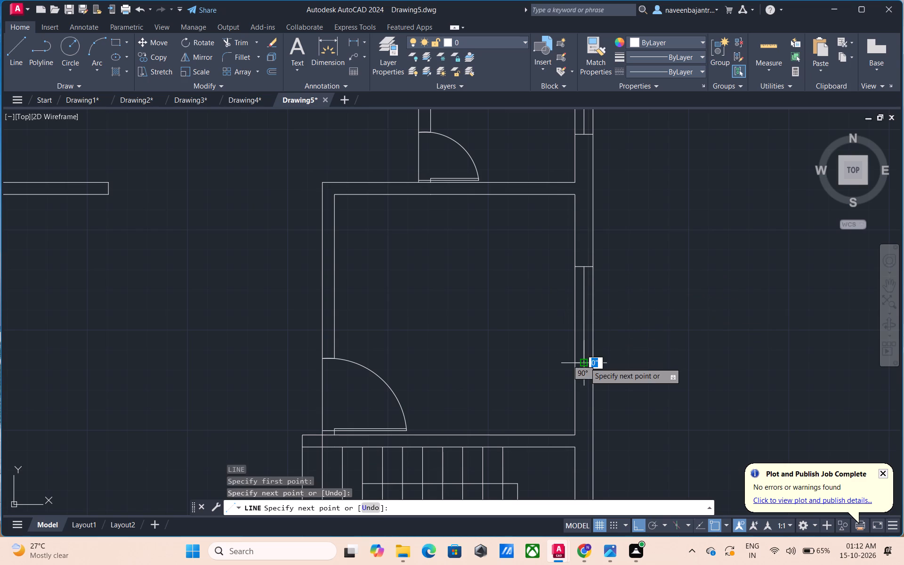
key("Escape")
Draw a short horizontal line across the right outer wall at the middle of the staircase area and trim its excess beyond the wall.
scroll(624, 364, "down", 2)
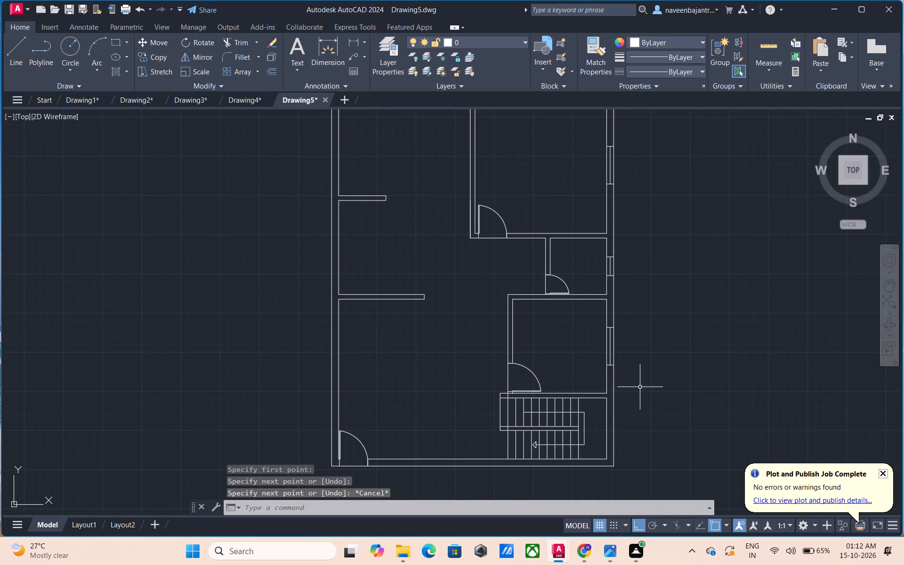
middle_click_drag(640, 388, 624, 320)
scroll(628, 360, "up", 2)
key("Escape")
type("l")
key("space")
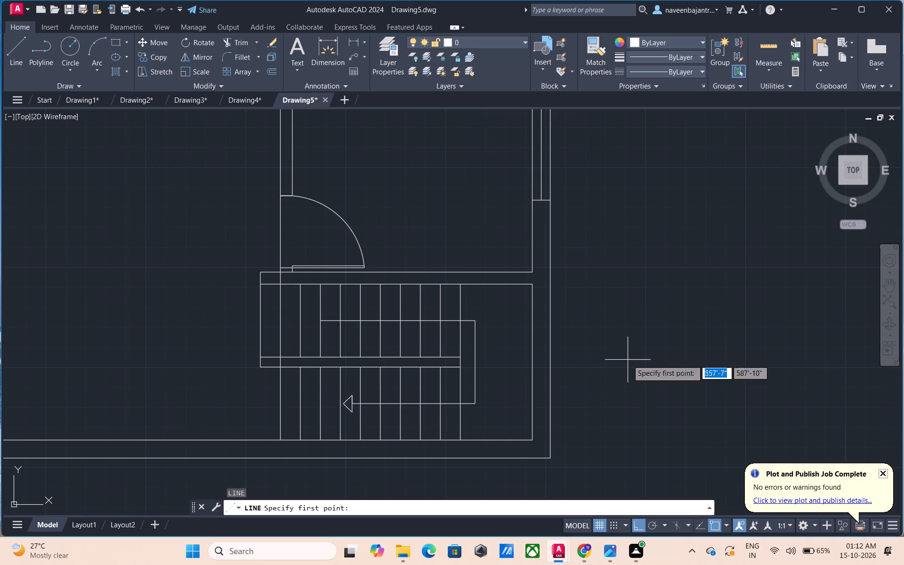
left_click(530, 363)
left_click(562, 363)
key("Escape")
type("tr")
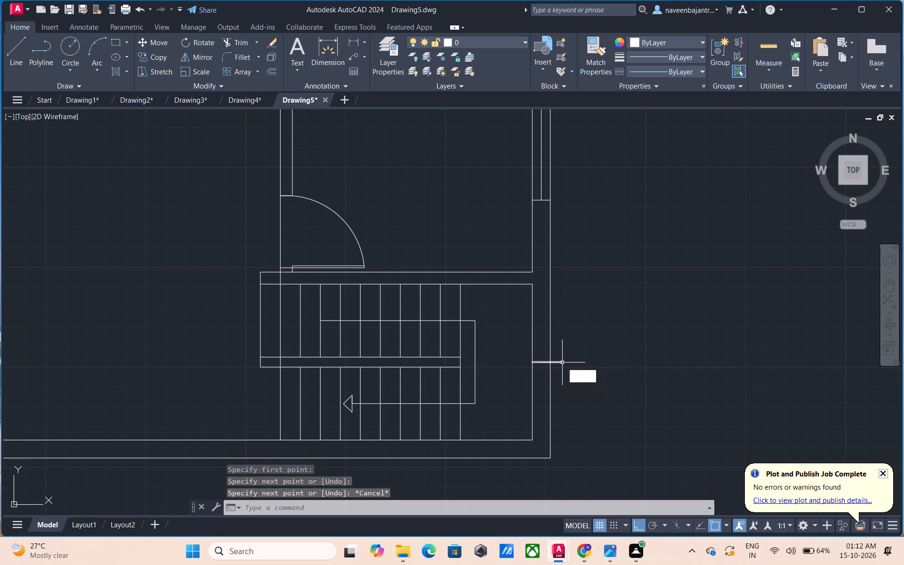
key("space")
left_click(560, 362)
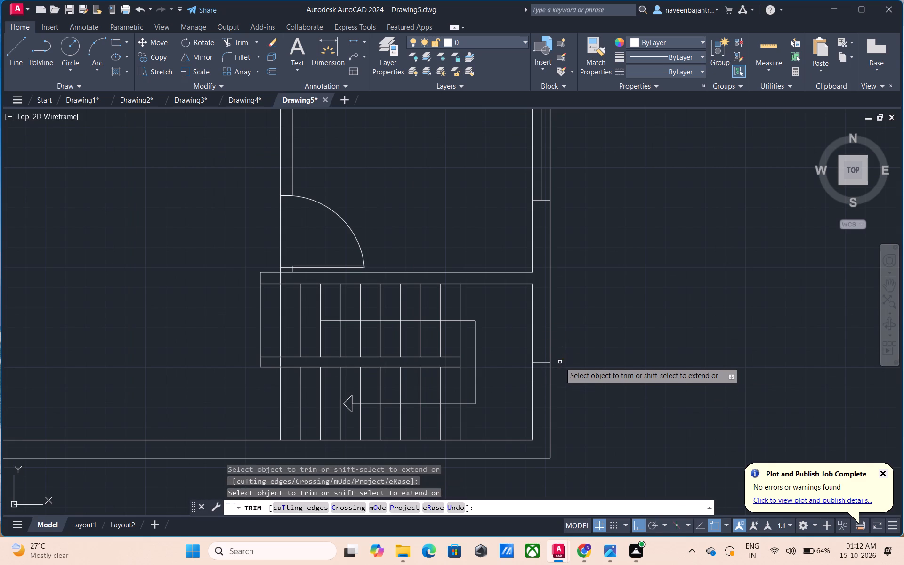
key("Escape")
Offset the staircase area's short horizontal wall line by 2' upward and downward as window jambs.
type("o")
key("space")
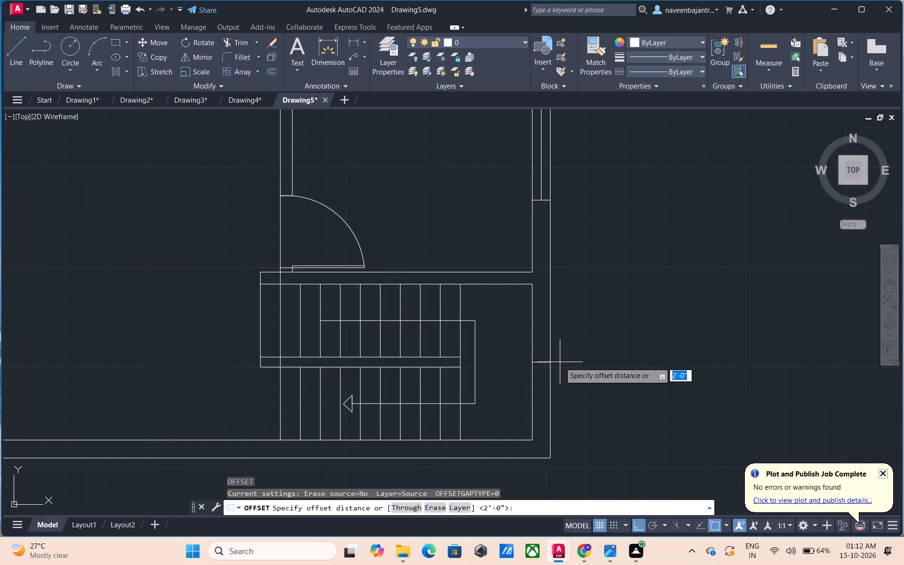
key("2")
key("apostrophe")
key("Return")
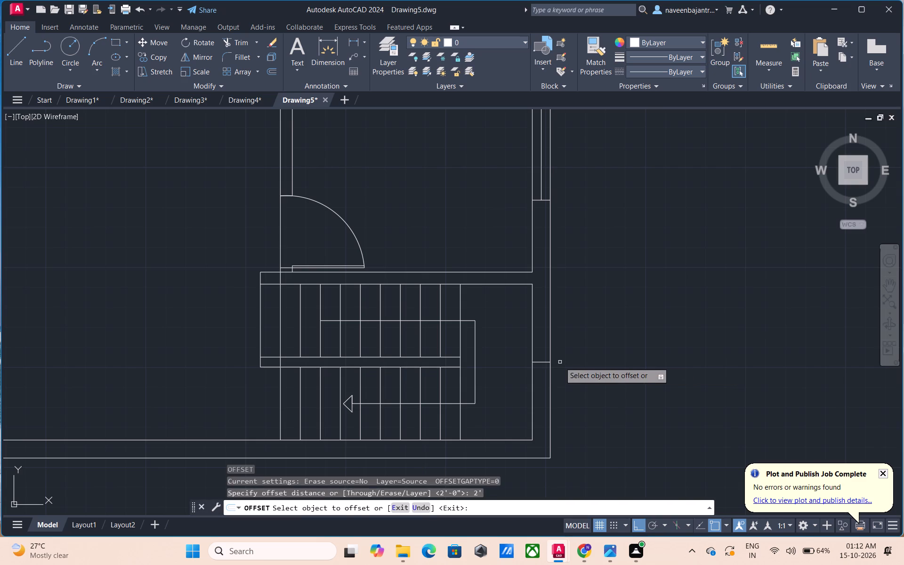
left_click(544, 363)
left_click(543, 348)
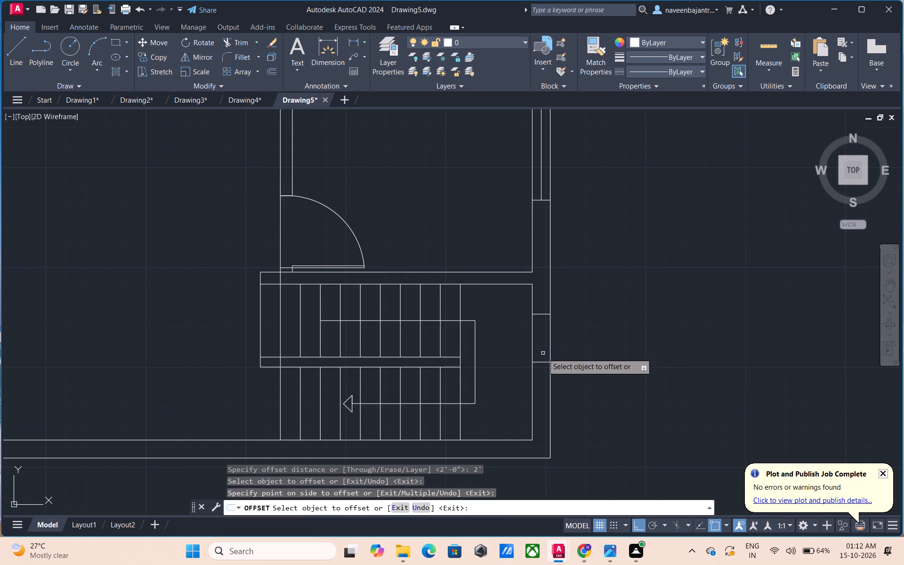
left_click(542, 363)
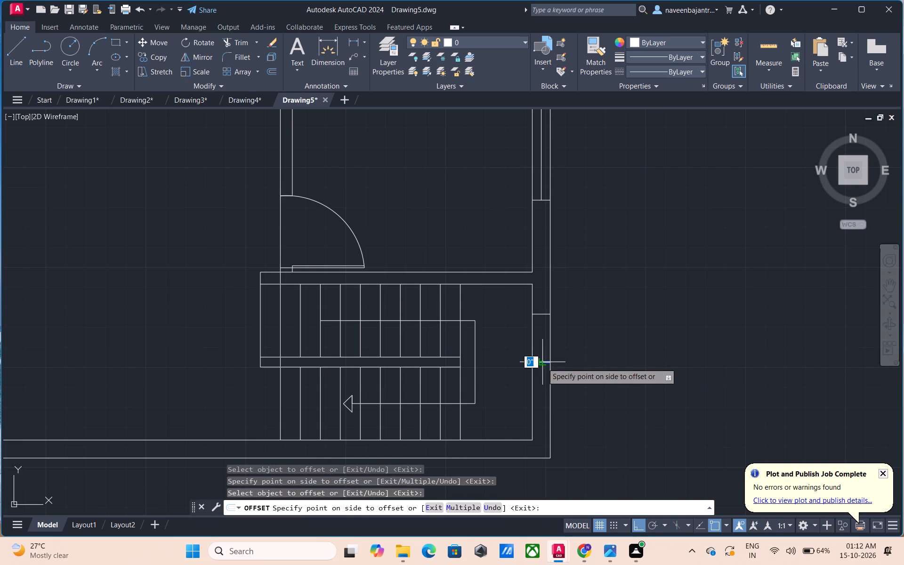
left_click(543, 378)
key("Escape")
Remove the middle line between the staircase area's two window jamb lines with Trim.
type("tr")
key("space")
left_click(543, 362)
key("Escape")
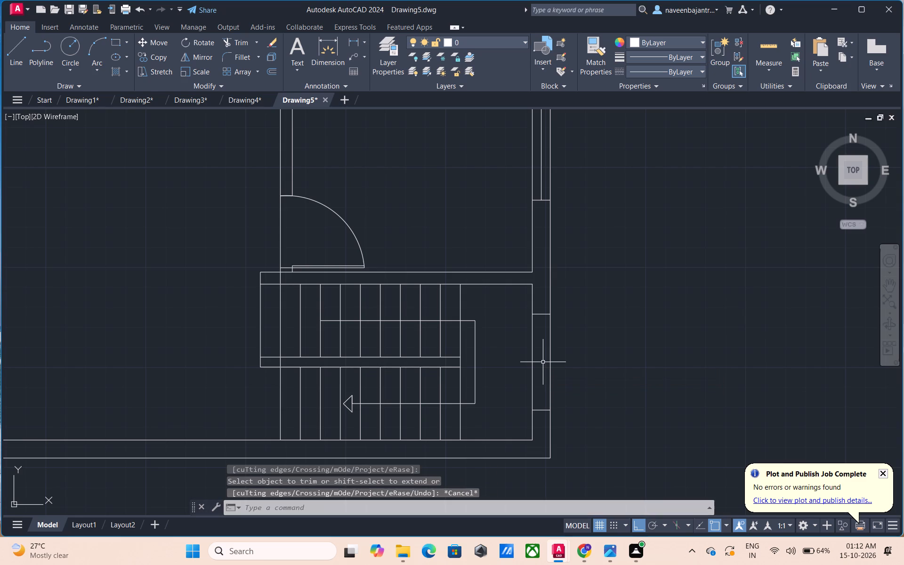
Draw a vertical window line inside the right wall, joining the midpoints of the staircase area's two jamb lines.
type("l")
key("space")
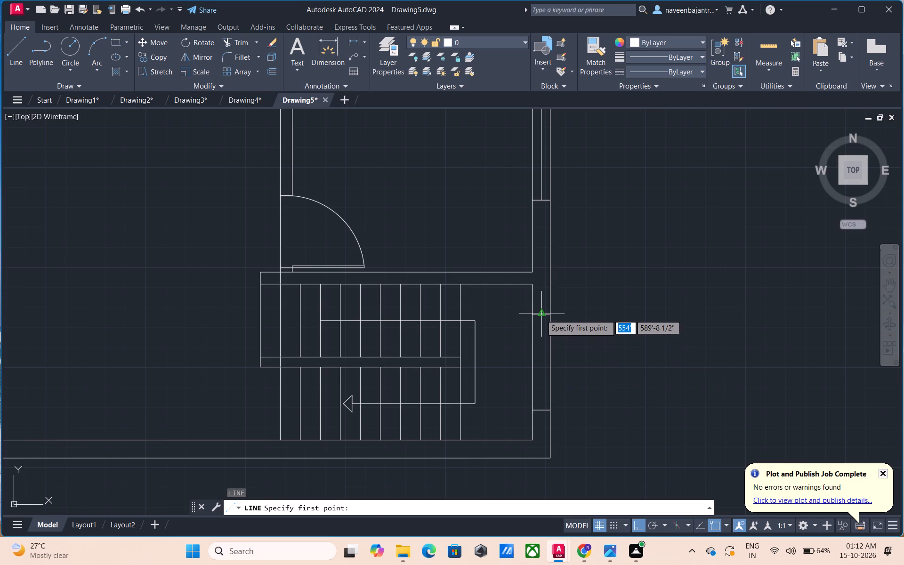
left_click(541, 315)
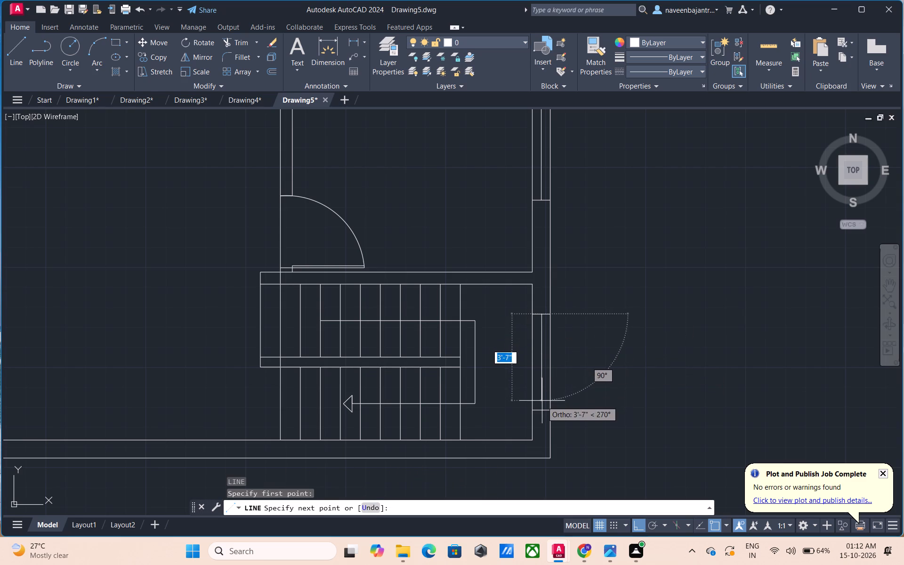
left_click(542, 409)
key("Escape")
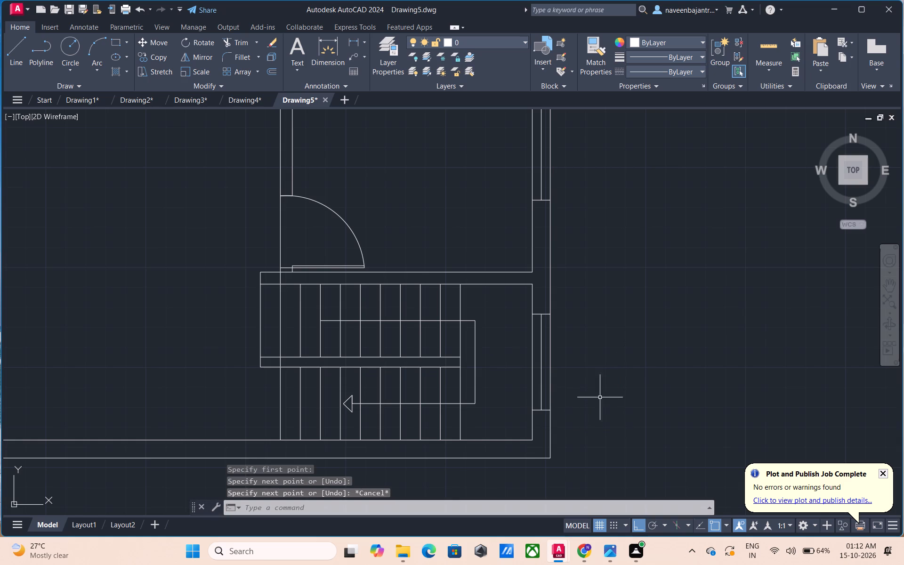
Draw a short horizontal line across the left outer wall, midway along the lower-left room, and trim the part beyond the wall.
scroll(616, 394, "down", 3)
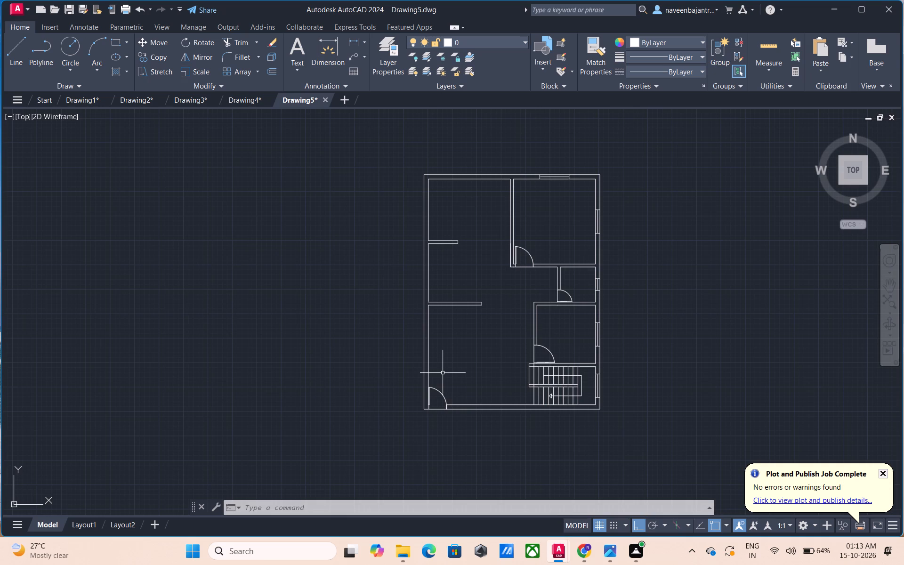
key("Escape")
type("l")
key("space")
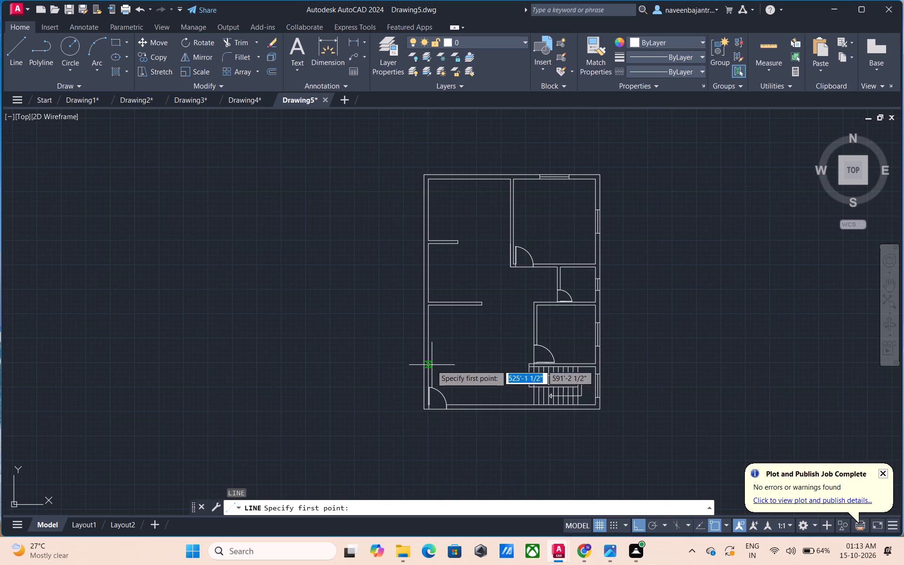
left_click(429, 357)
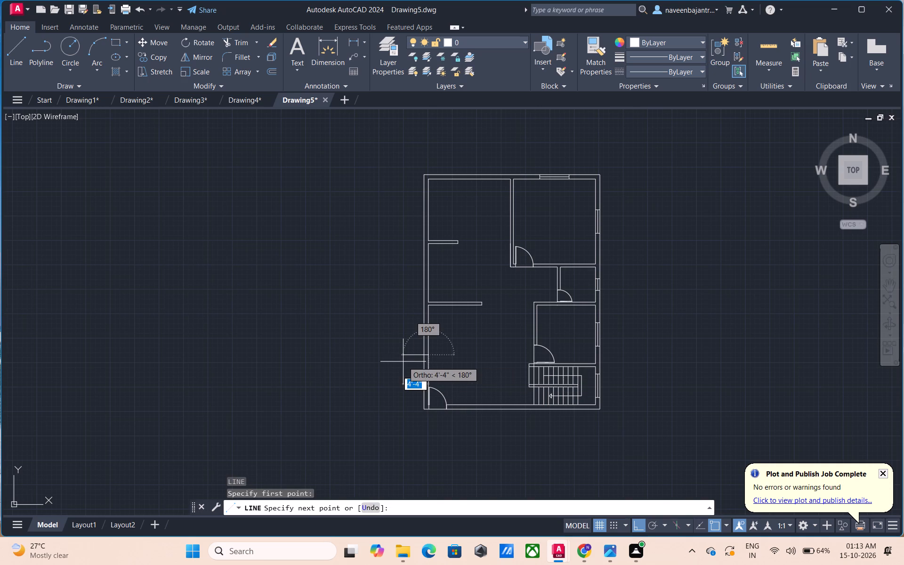
left_click(403, 362)
key("Escape")
type("tr")
key("space")
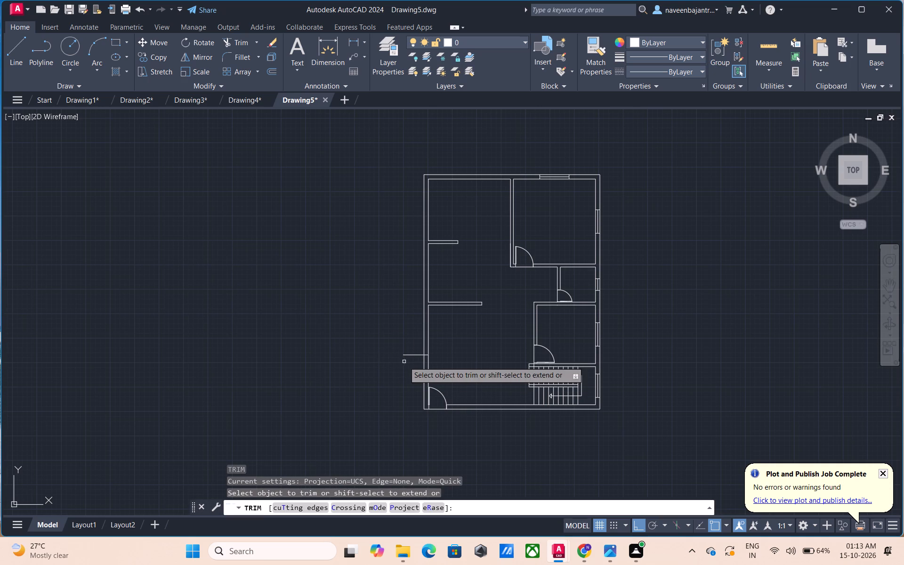
left_click(407, 355)
scroll(419, 361, "up", 4)
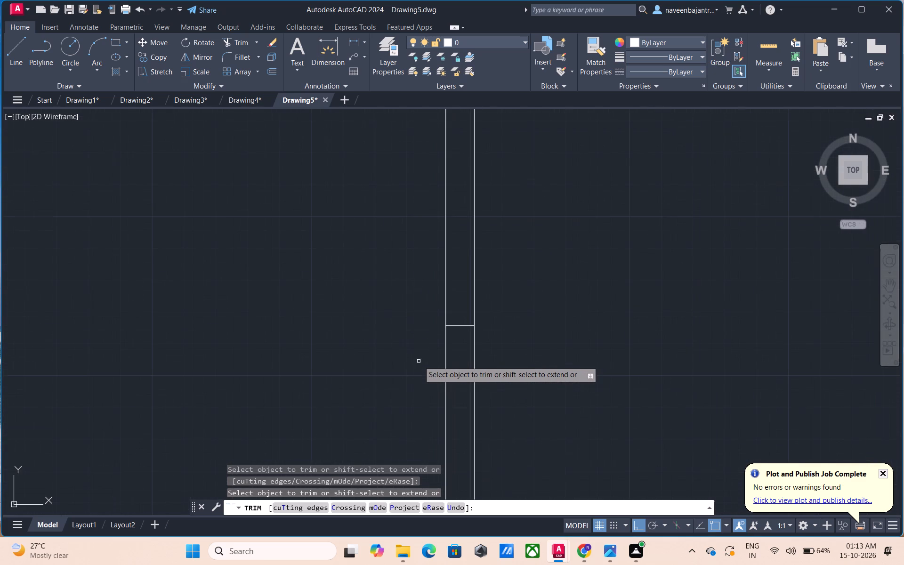
key("Escape")
Offset the lower-left room's short horizontal wall line by 2' upward and downward as window jambs.
type("o")
key("space")
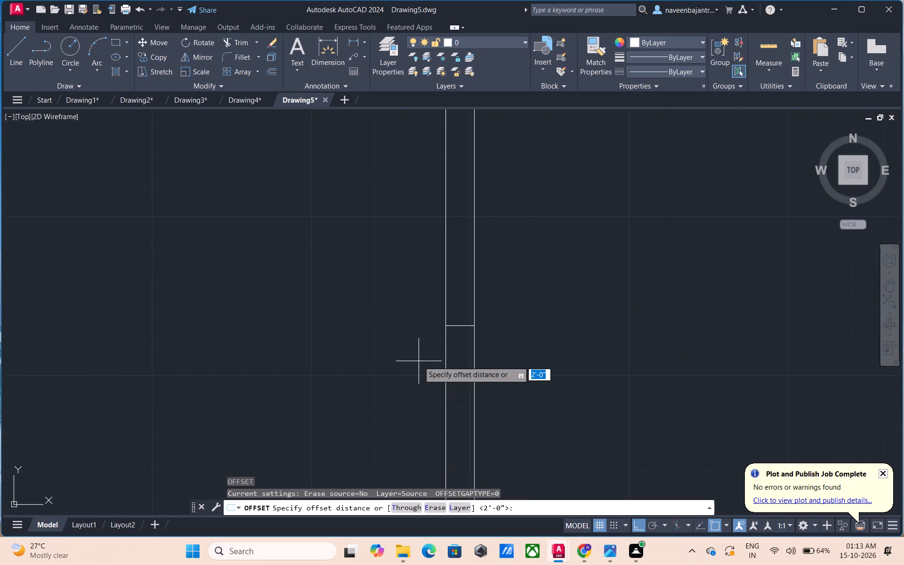
key("2")
key("apostrophe")
key("Return")
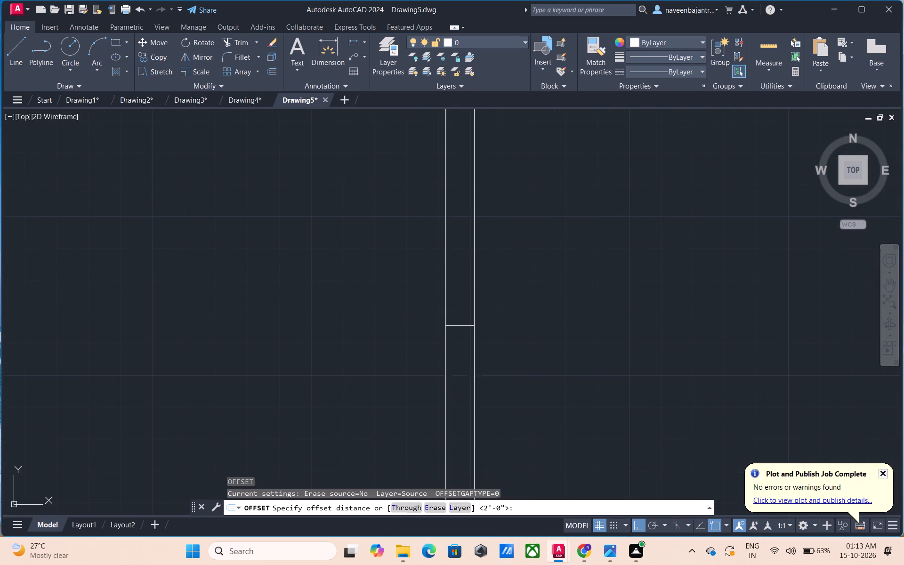
left_click(458, 325)
left_click(460, 301)
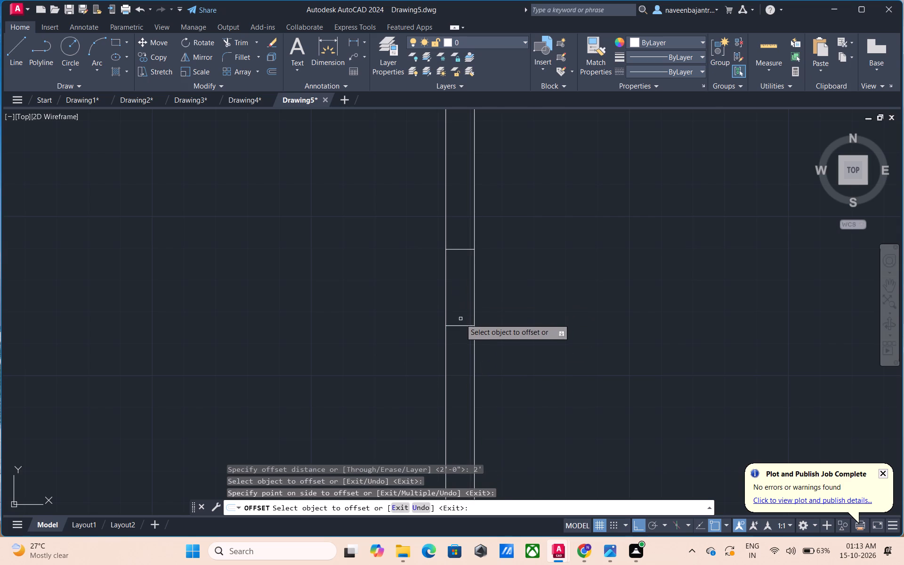
left_click(460, 327)
left_click(459, 347)
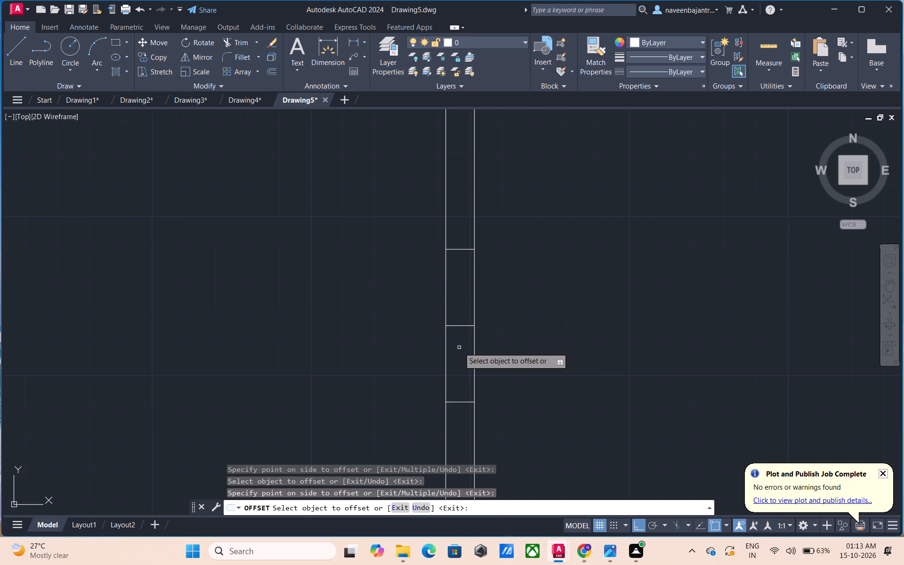
scroll(459, 347, "down", 4)
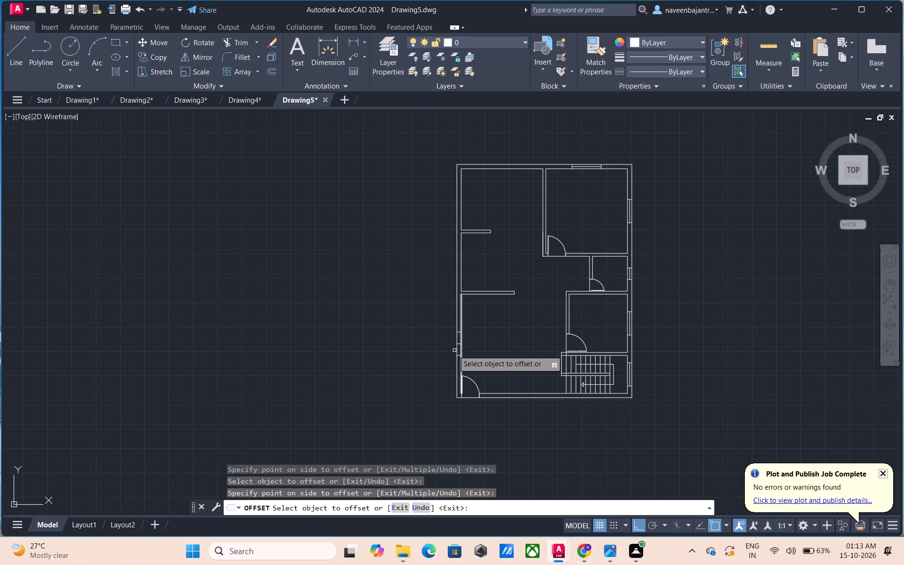
Remove the middle line between the lower-left room's two window jamb lines with Trim.
scroll(447, 350, "up", 3)
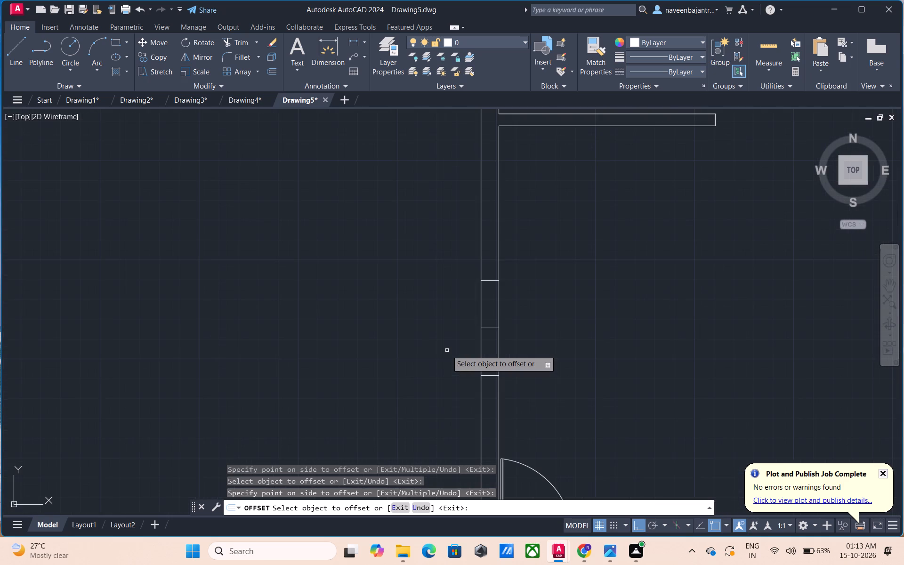
key("Escape")
type("tr")
key("space")
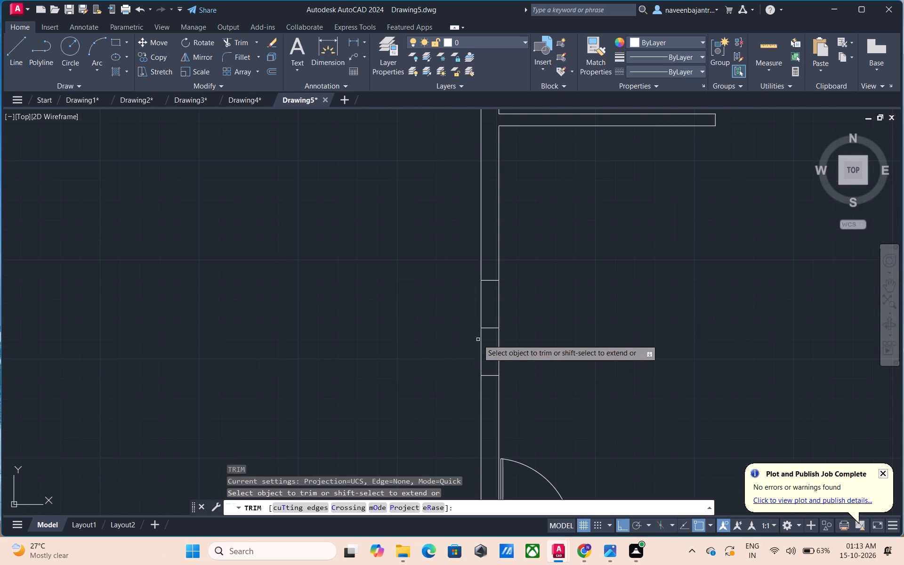
left_click(489, 329)
key("Escape")
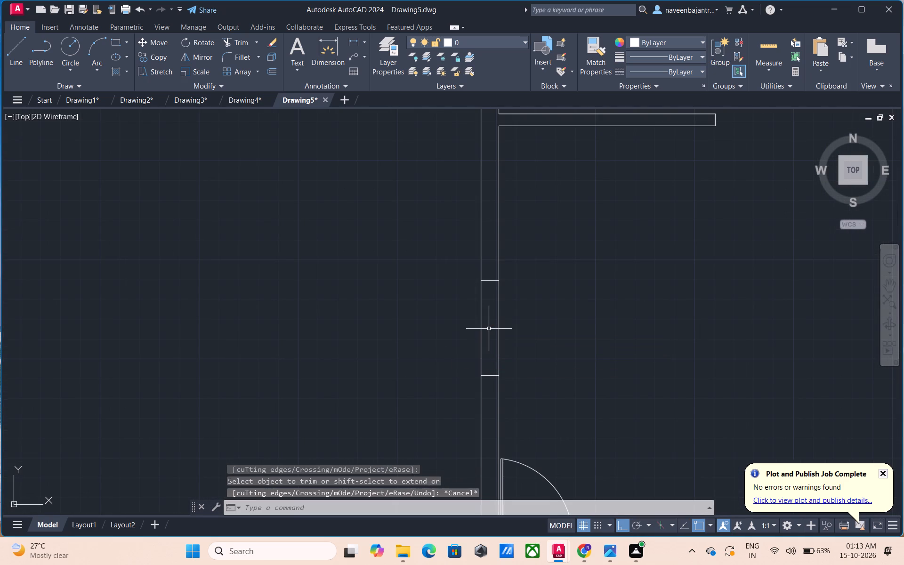
Draw a vertical window line inside the left wall, joining the midpoints of the lower-left room's two jamb lines.
type("l")
key("space")
left_click(488, 282)
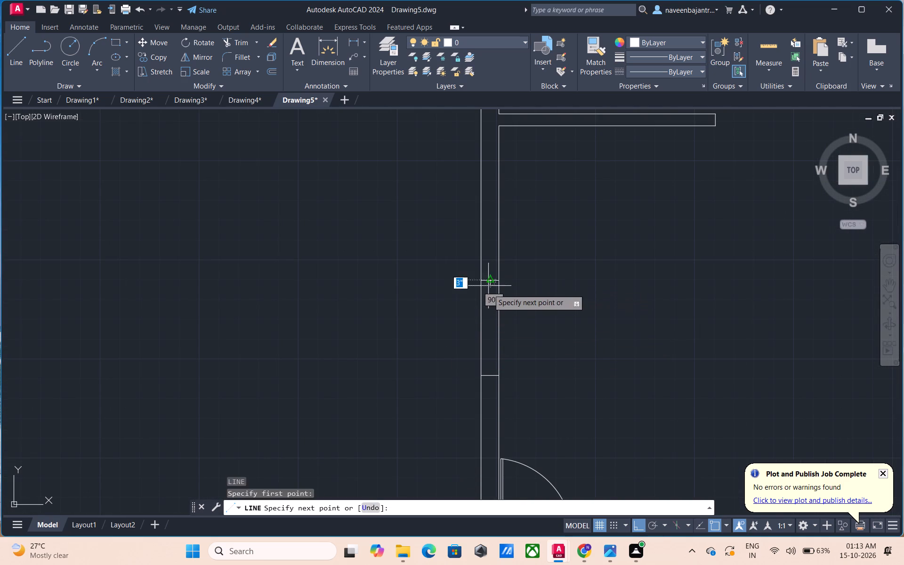
left_click(488, 377)
key("Escape")
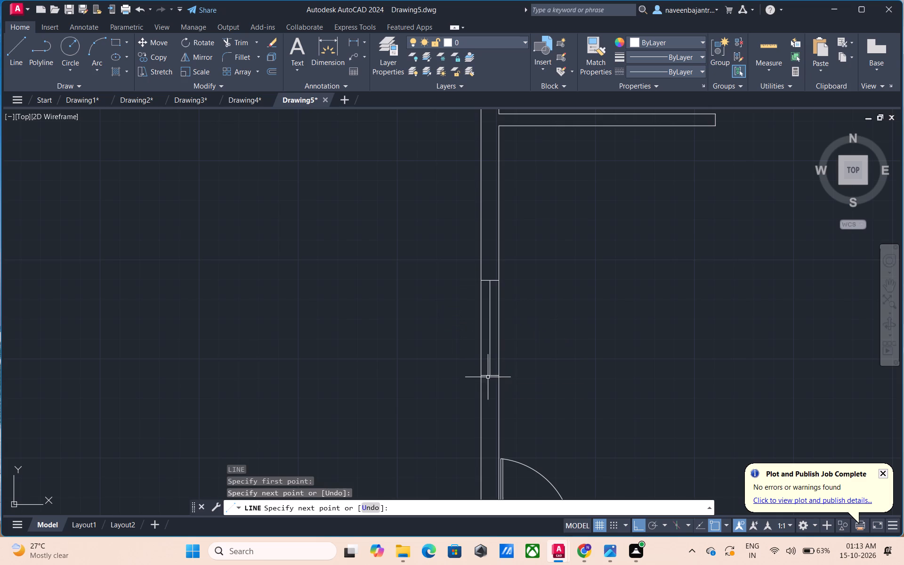
Draw a short horizontal line across the left outer wall, midway between the two stub partitions, and trim the part beyond the wall.
scroll(564, 361, "down", 2)
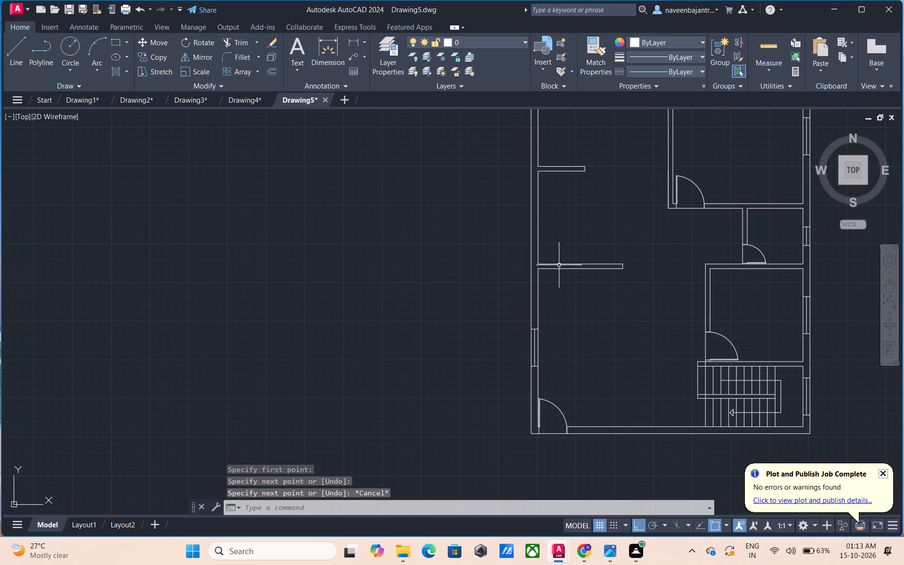
middle_click_drag(559, 246, 558, 272)
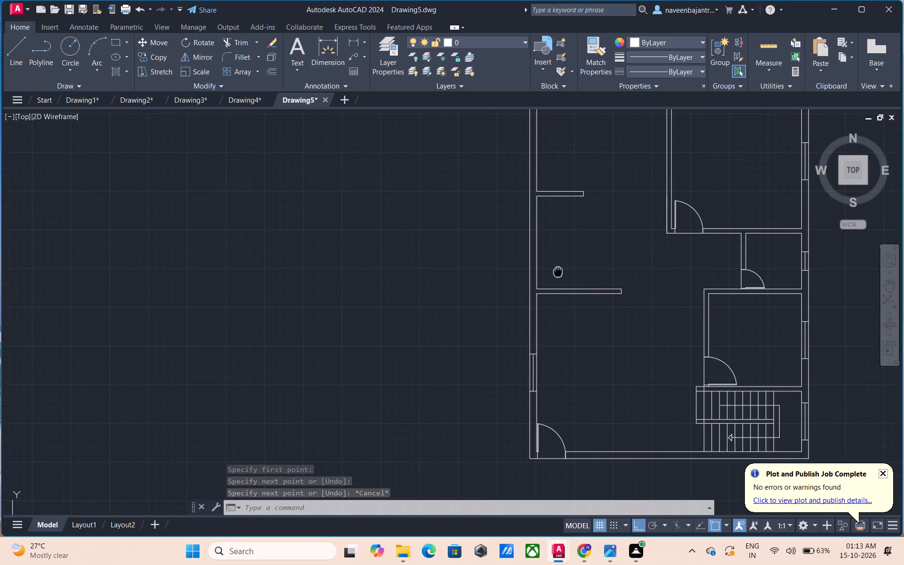
middle_click_drag(558, 272, 507, 334)
key("Escape")
type("l")
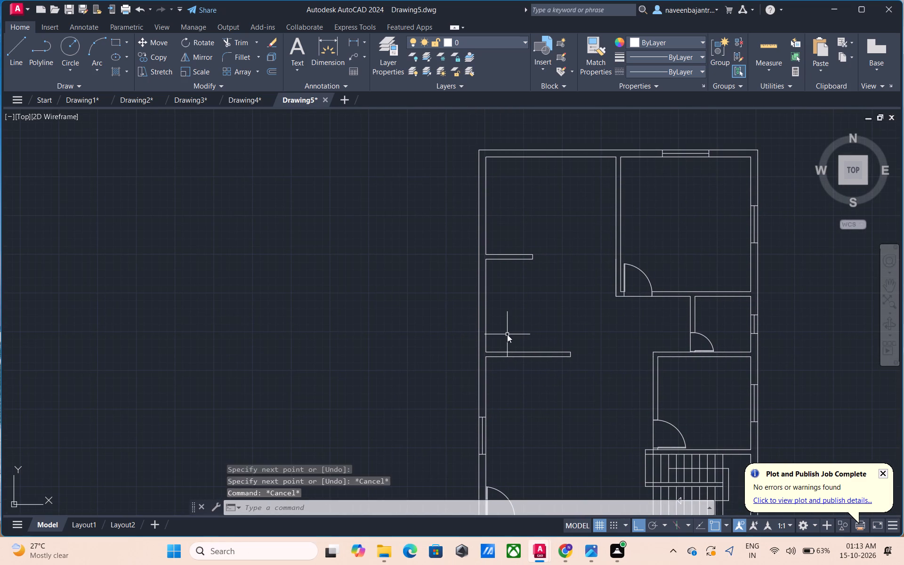
key("space")
left_click(485, 307)
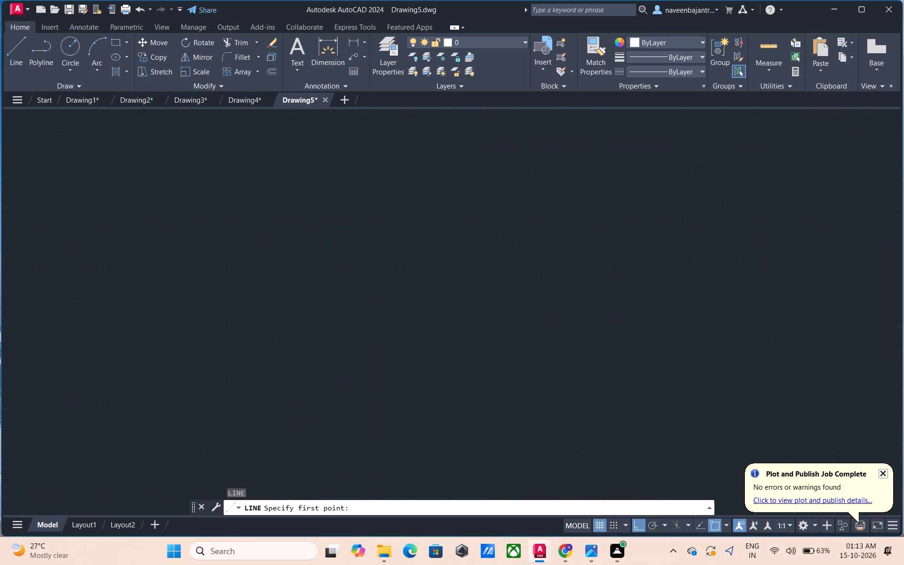
left_click(459, 311)
key("Escape")
type("tr")
key("space")
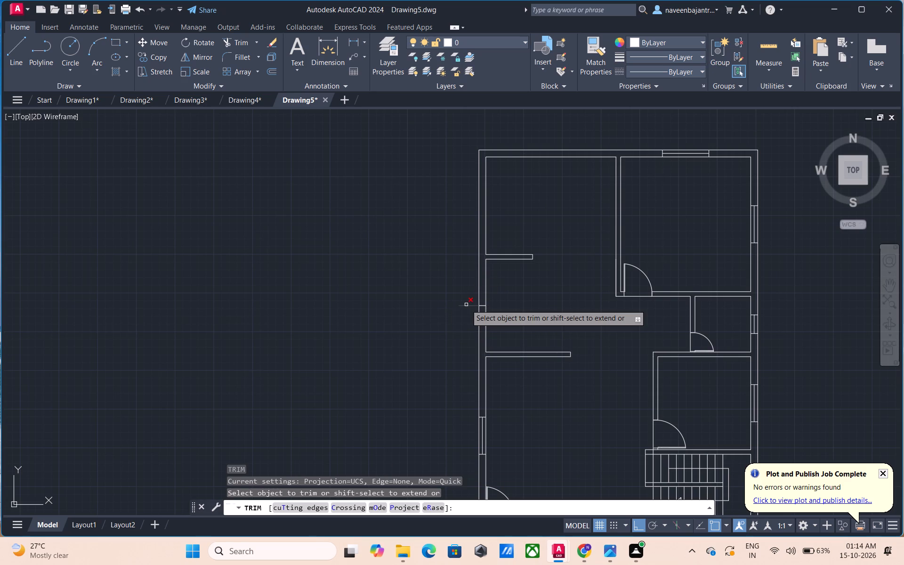
left_click(466, 305)
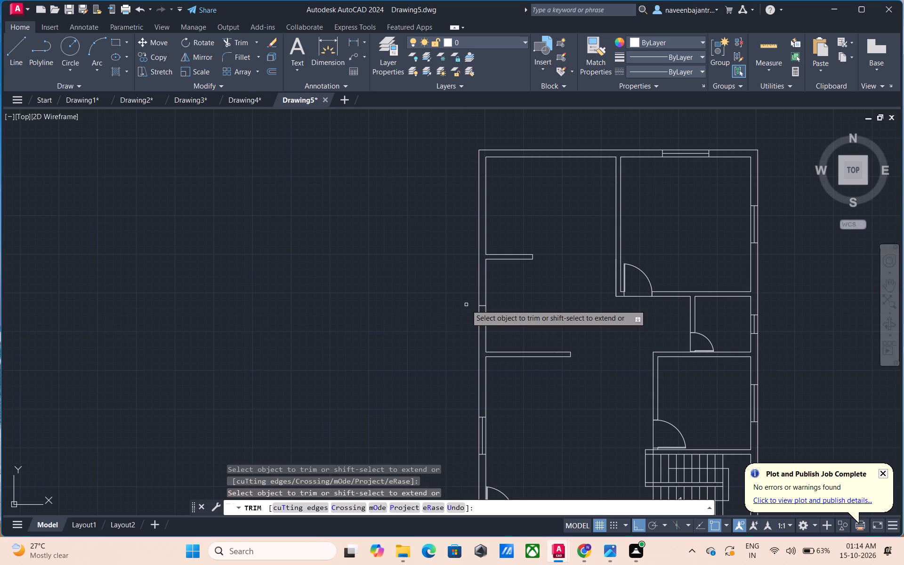
scroll(494, 306, "up", 1)
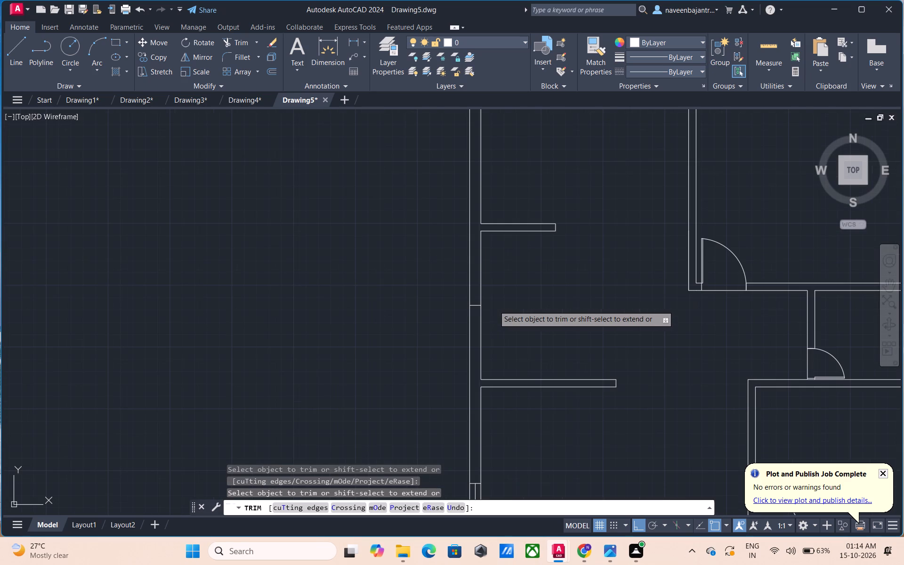
key("Escape")
Offset the short horizontal wall line between the two stub partitions by 2' upward and downward as window jambs.
type("o 2'")
key("Return")
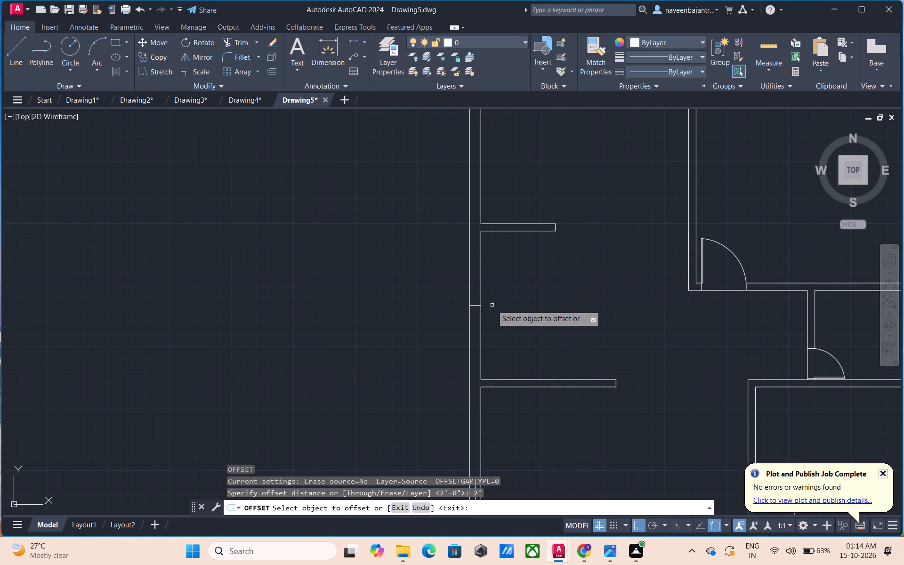
scroll(492, 305, "up", 1)
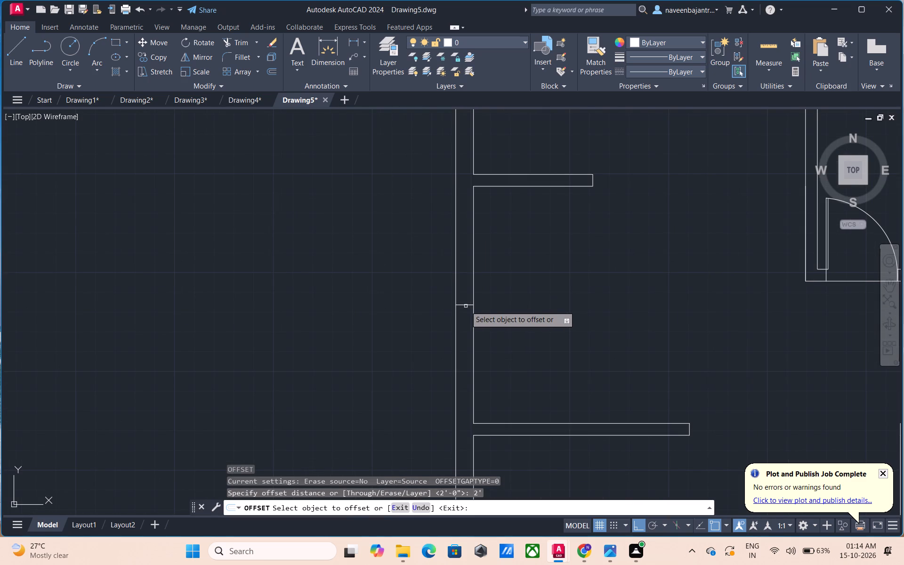
left_click(466, 305)
left_click(464, 292)
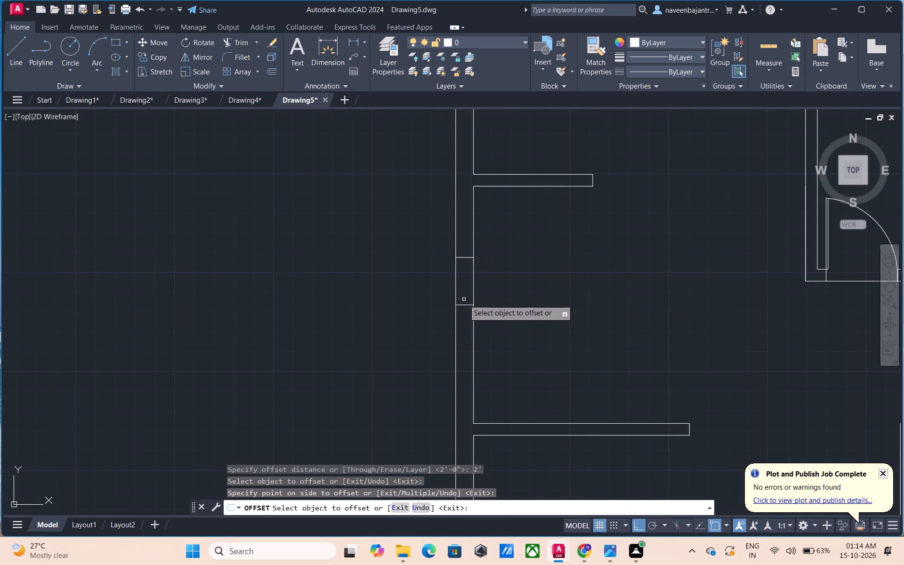
left_click(464, 305)
left_click(463, 323)
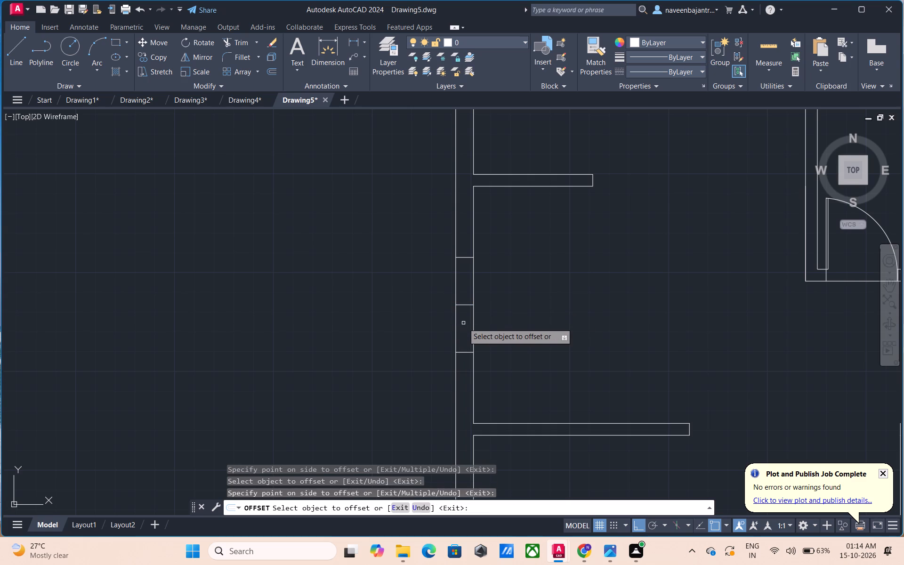
key("Escape")
Remove the middle line between the two jamb lines of the middle-left window with Trim.
key("t")
type("r")
key("space")
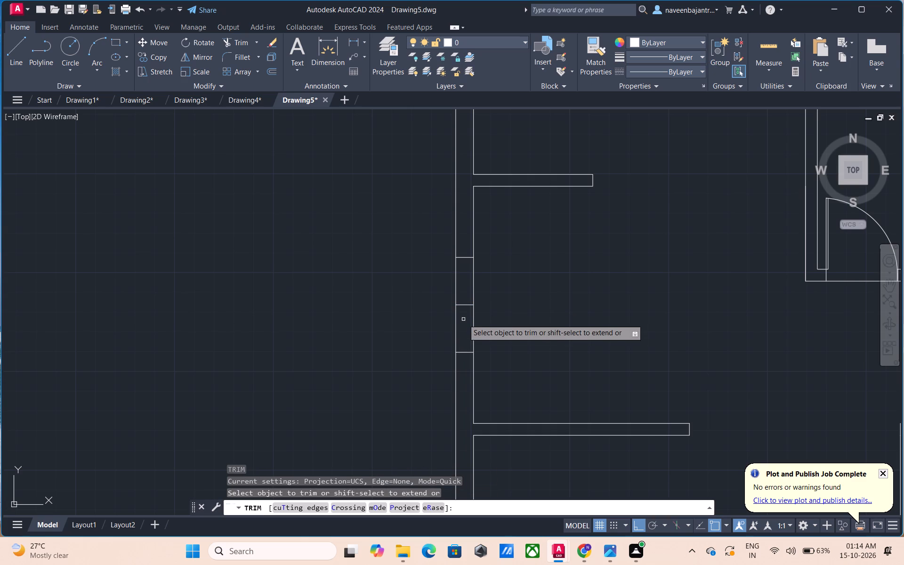
left_click(463, 306)
key("Escape")
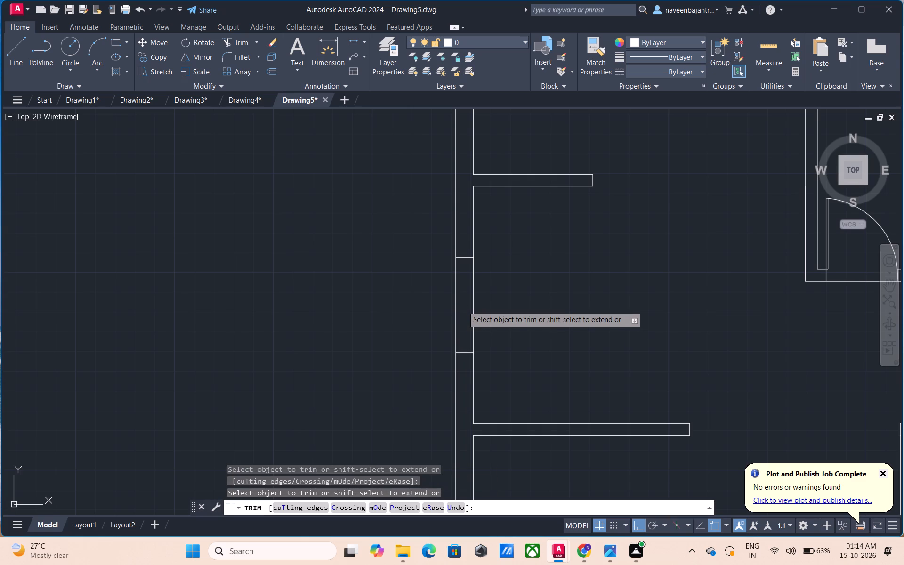
Draw a vertical window line inside the left wall, joining the midpoints of the middle-left window's two jamb lines.
type("l")
key("space")
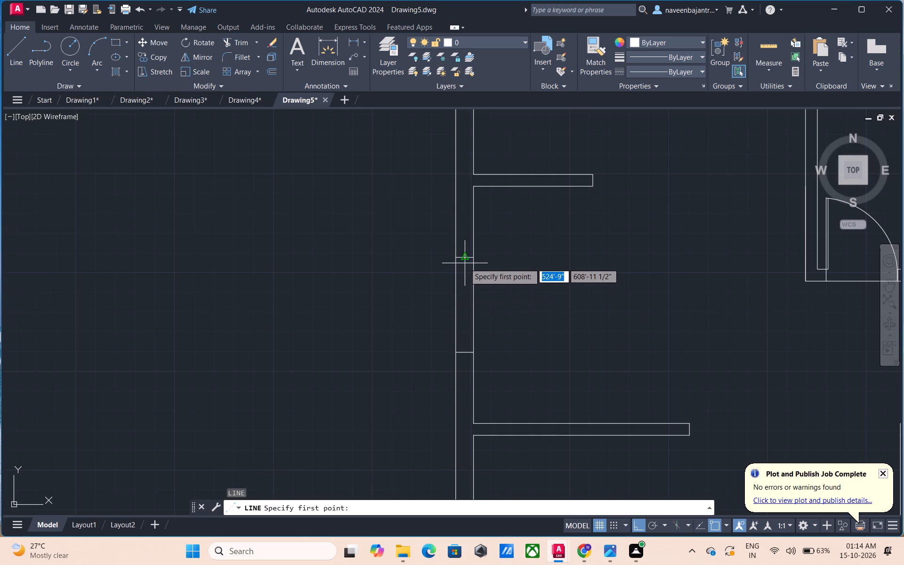
left_click(465, 259)
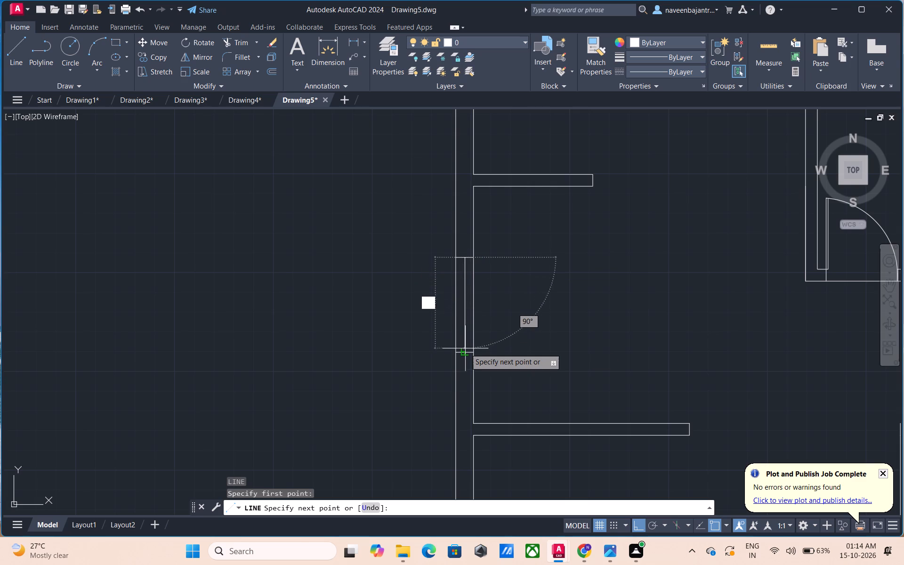
left_click(465, 350)
key("Escape")
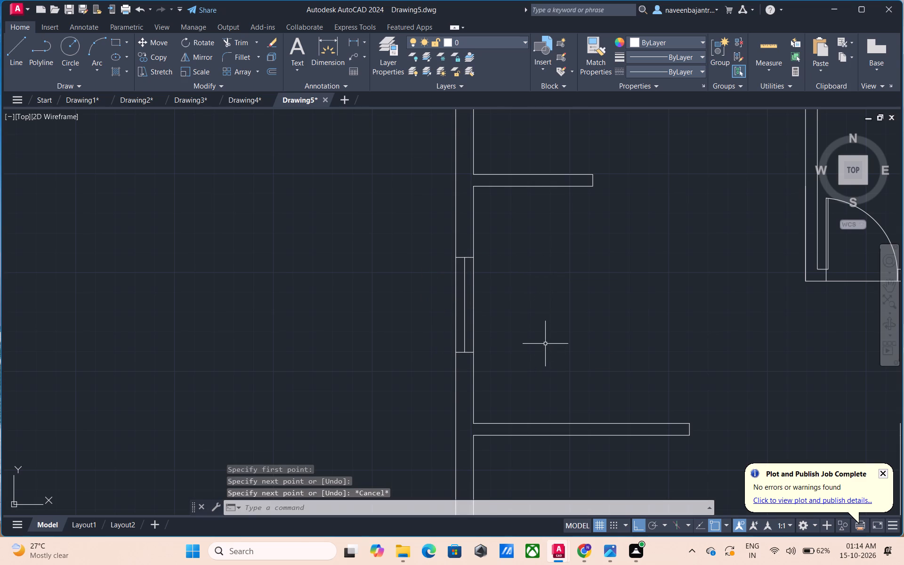
Draw a short horizontal line across the left outer wall, midway along the upper-left room, and trim the part beyond the wall.
scroll(545, 344, "down", 2)
middle_click_drag(548, 250, 532, 302)
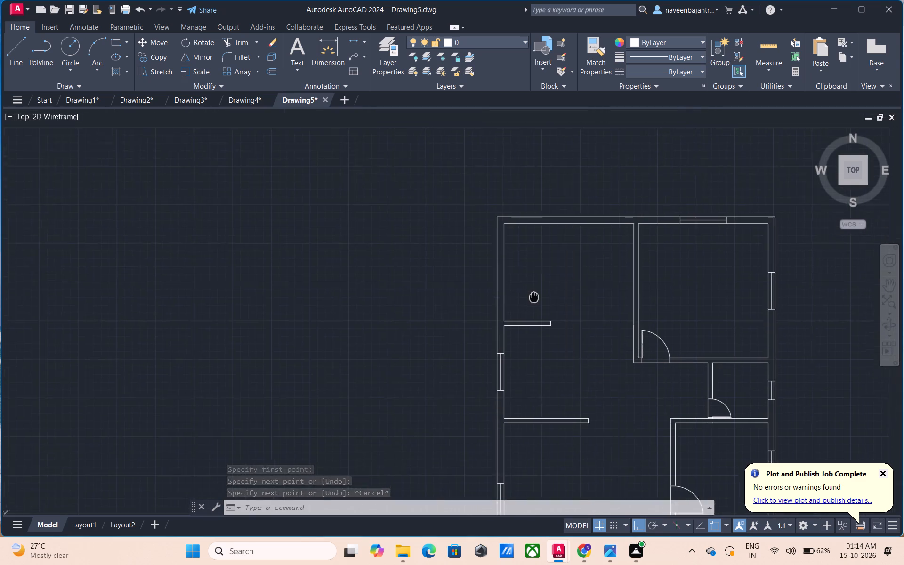
middle_click_drag(532, 302, 527, 315)
key("Escape")
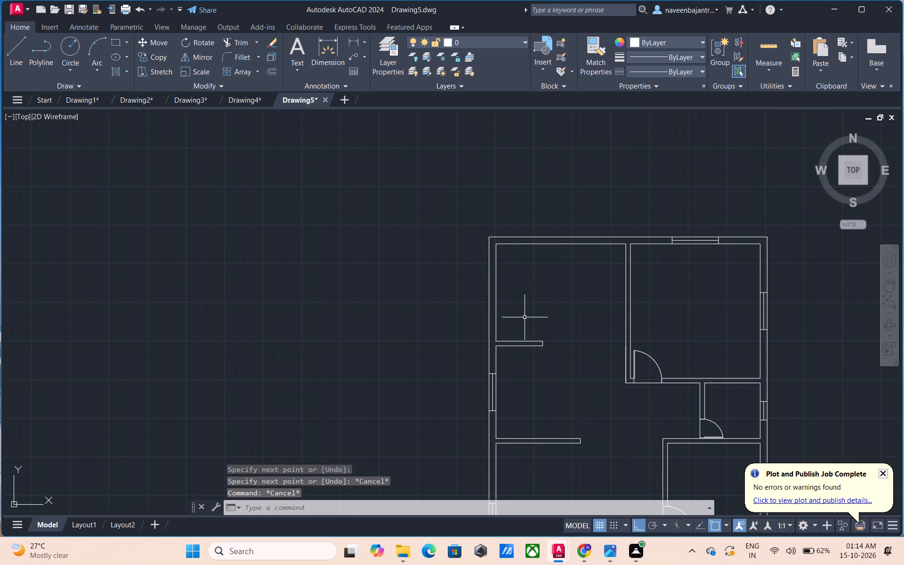
type("l")
key("space")
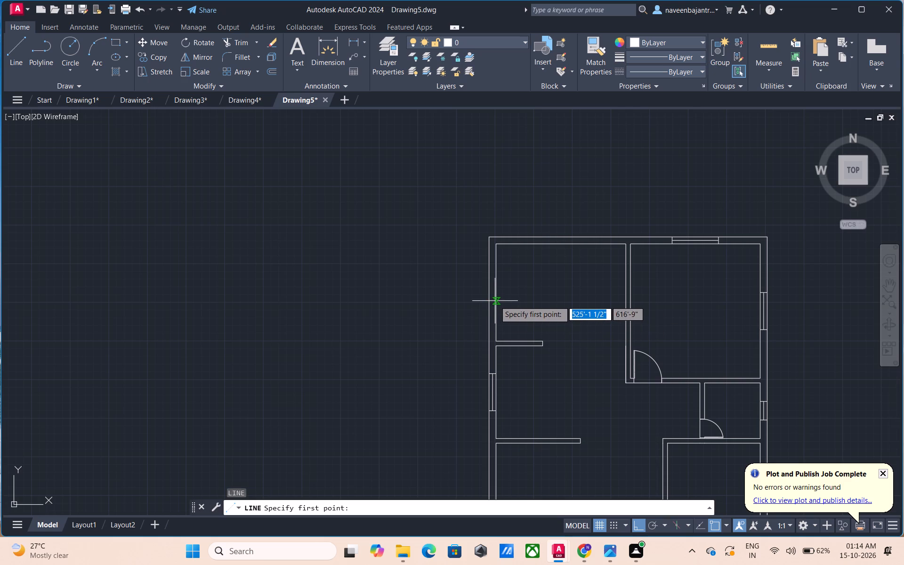
left_click(495, 293)
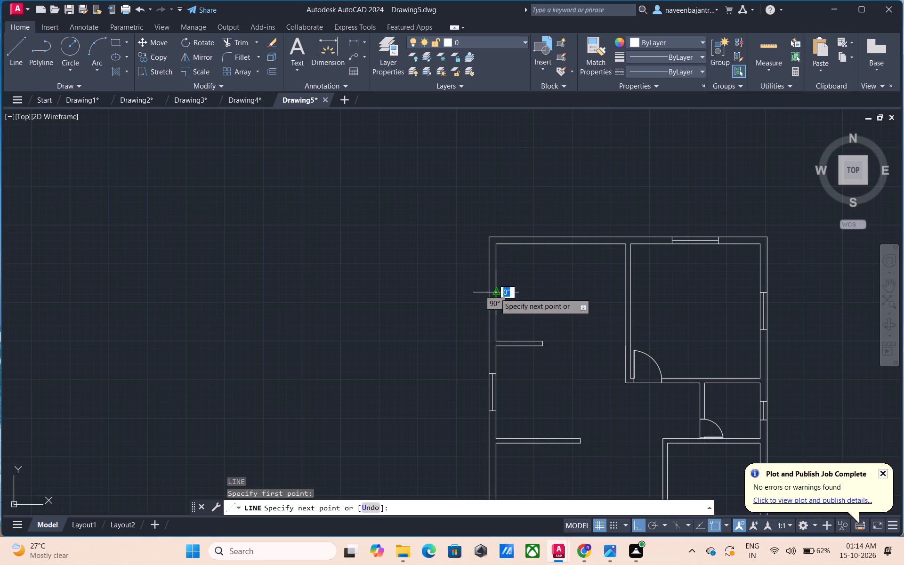
left_click(471, 296)
key("Escape")
type("tr")
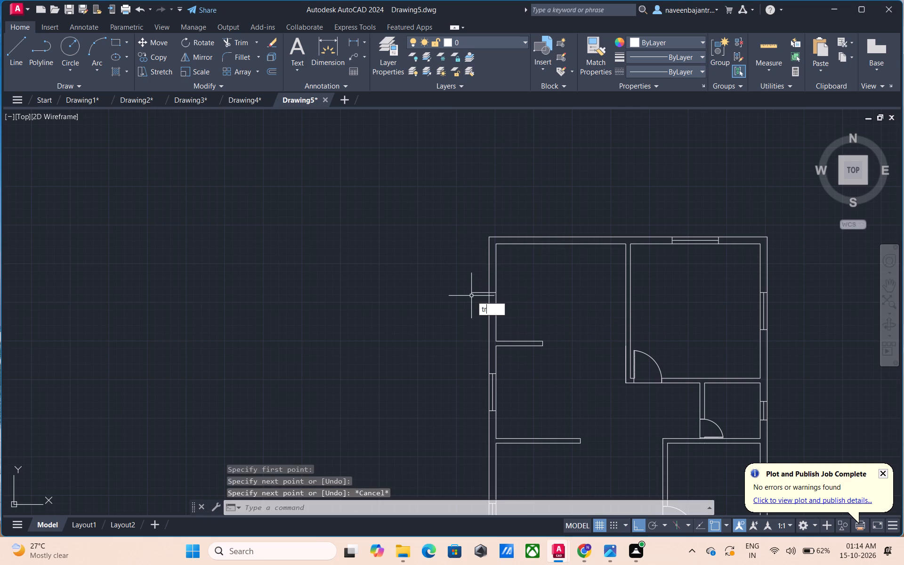
key("space")
left_click(476, 293)
key("Escape")
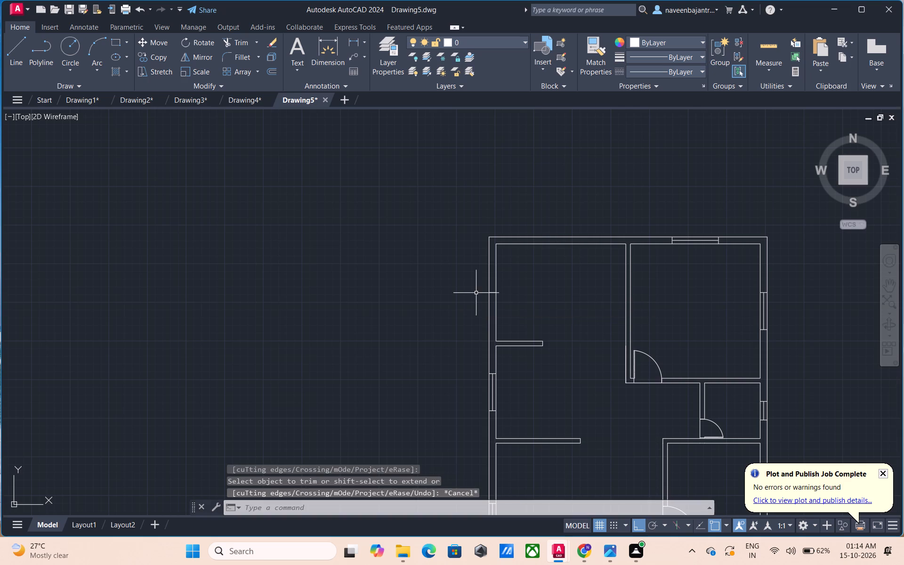
Offset the upper-left room's short horizontal wall line by 2' upward and downward as window jambs.
key("o")
key("space")
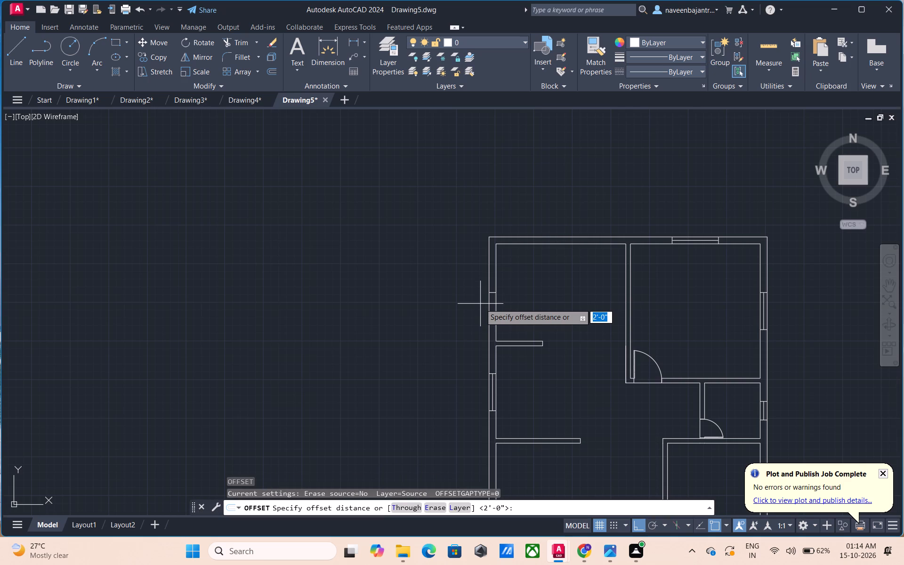
type("2'")
key("Return")
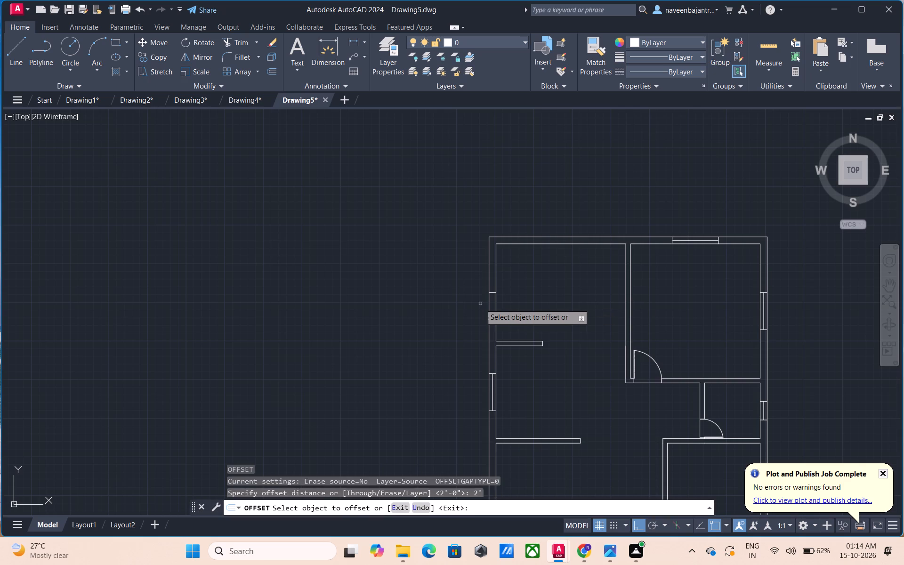
scroll(489, 288, "up", 3)
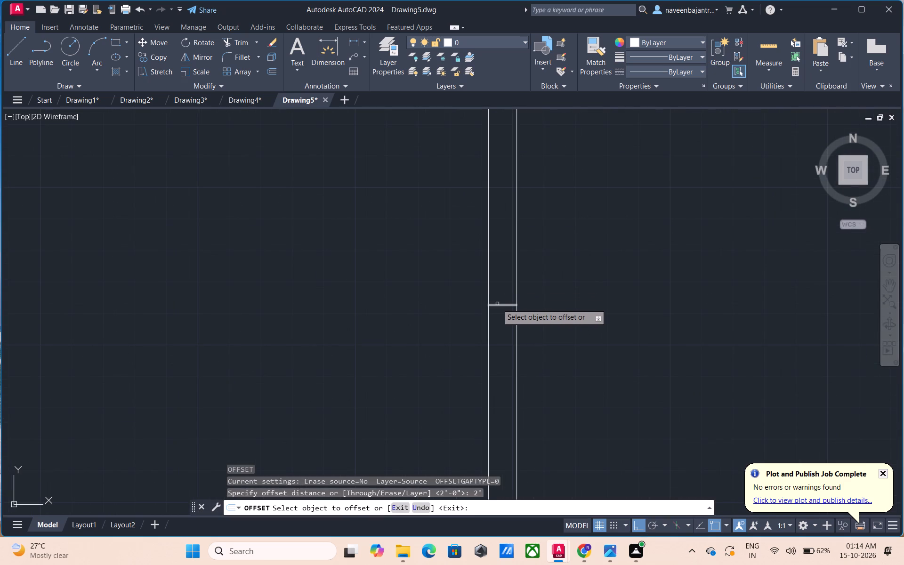
left_click(497, 304)
left_click(497, 291)
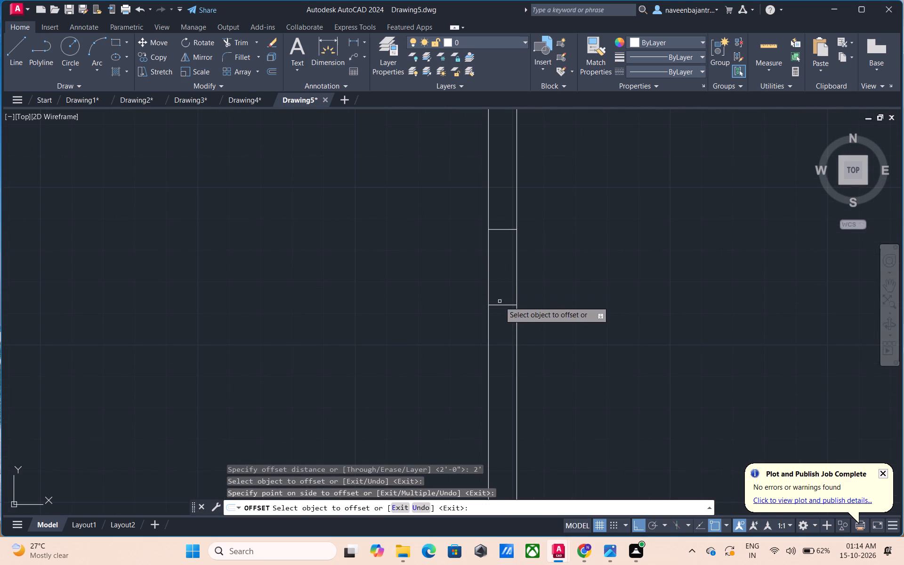
left_click(500, 305)
left_click(499, 328)
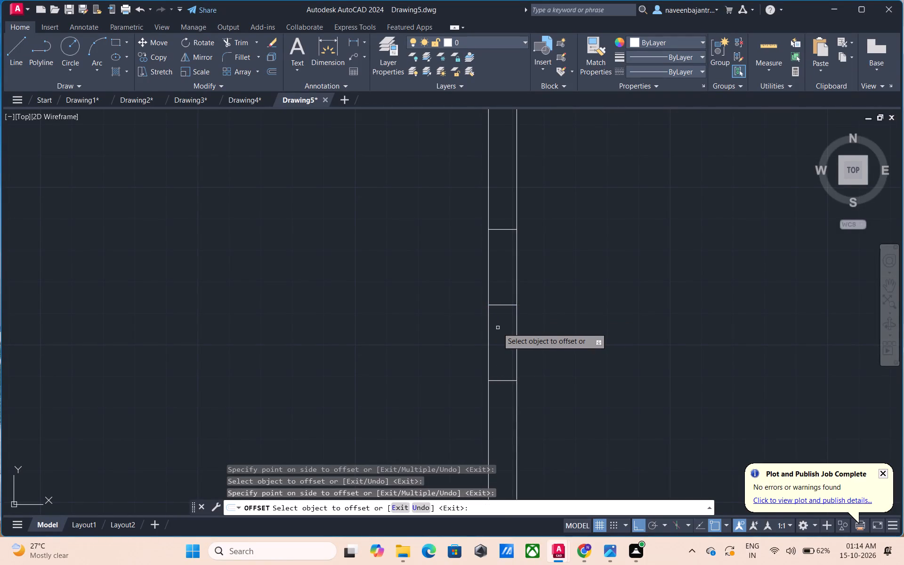
key("Escape")
Remove the middle line between the upper-left room's two window jamb lines with Trim.
key("t")
key("r")
key("space")
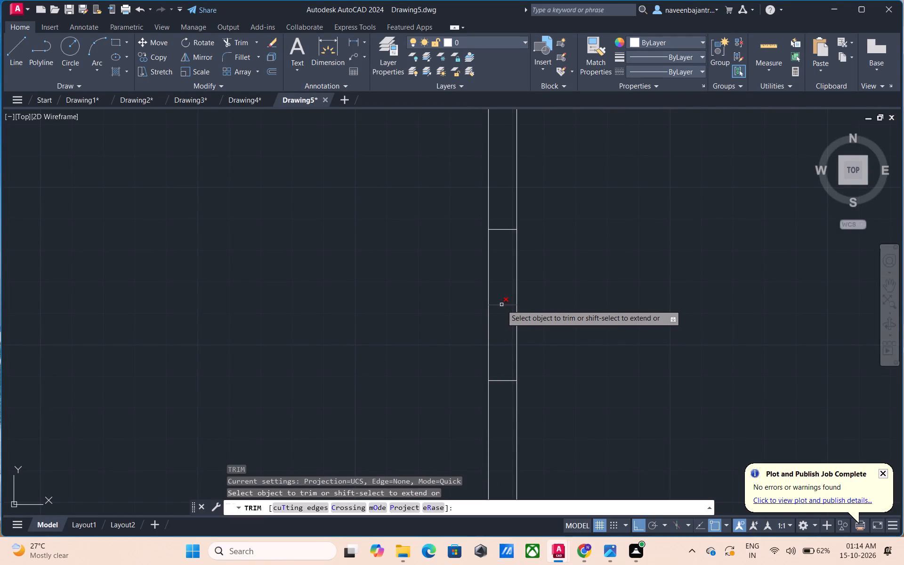
left_click(501, 305)
key("Escape")
Draw a vertical window line inside the left wall, joining the midpoints of the upper-left room window's two jamb lines.
type("l")
key("space")
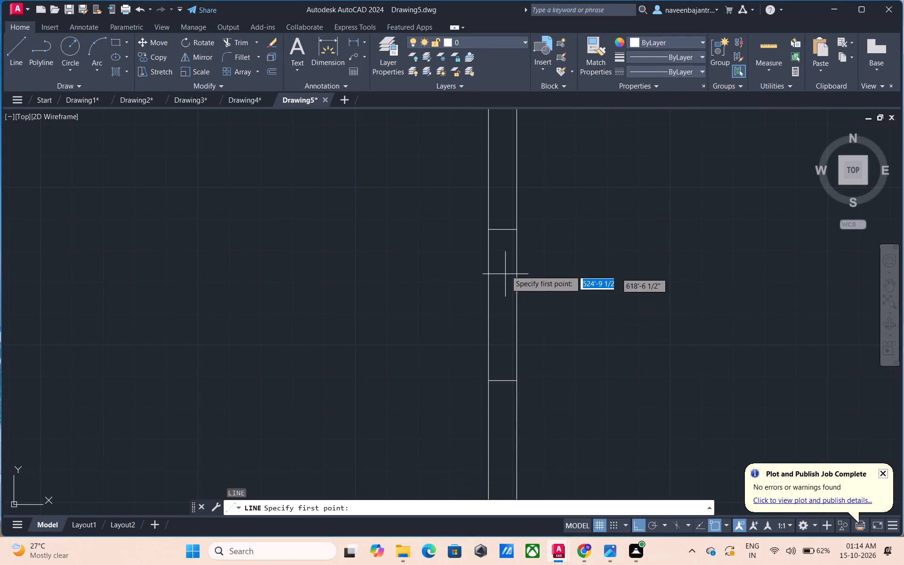
left_click(502, 230)
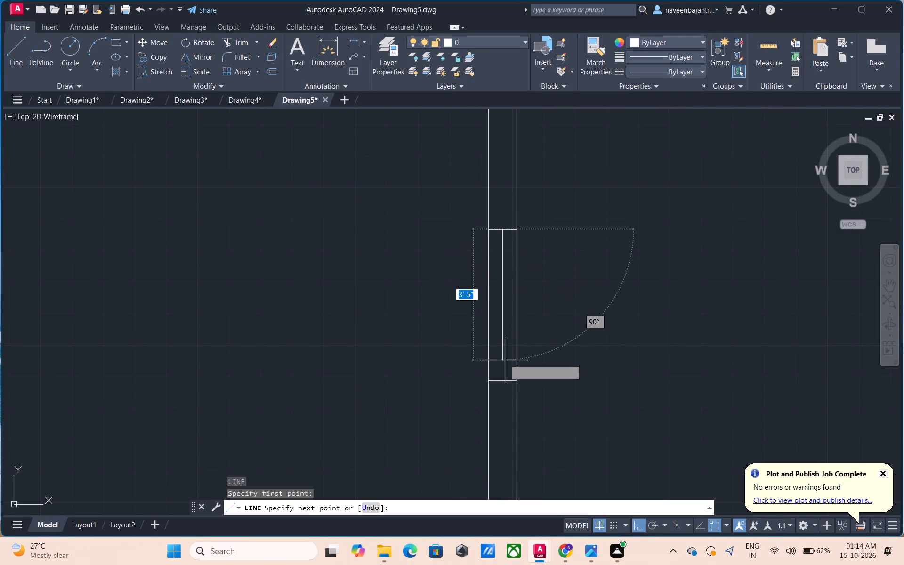
left_click(506, 379)
key("Escape")
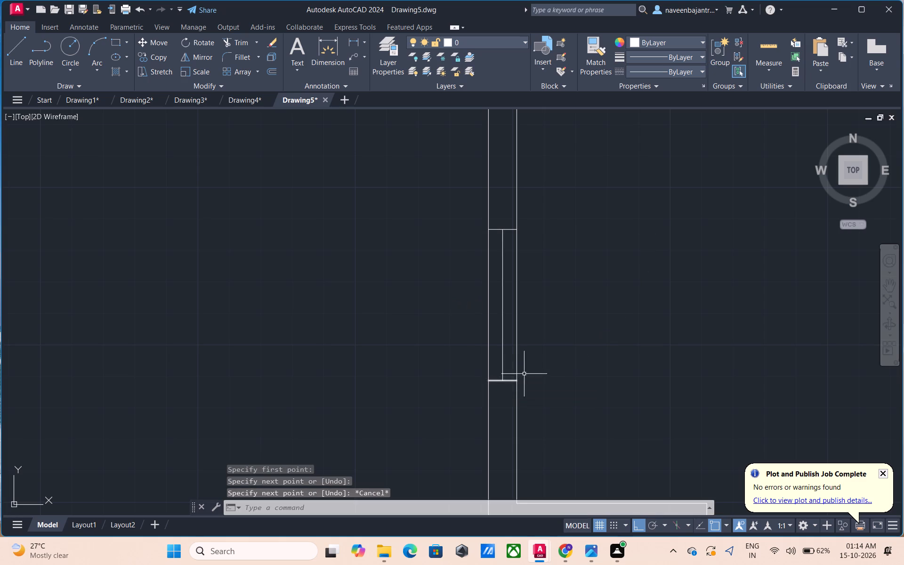
Draw a short vertical line across the bottom outer wall between the entrance door and the staircase, and trim both ends beyond the wall.
scroll(525, 374, "down", 3)
middle_click_drag(576, 372, 485, 322)
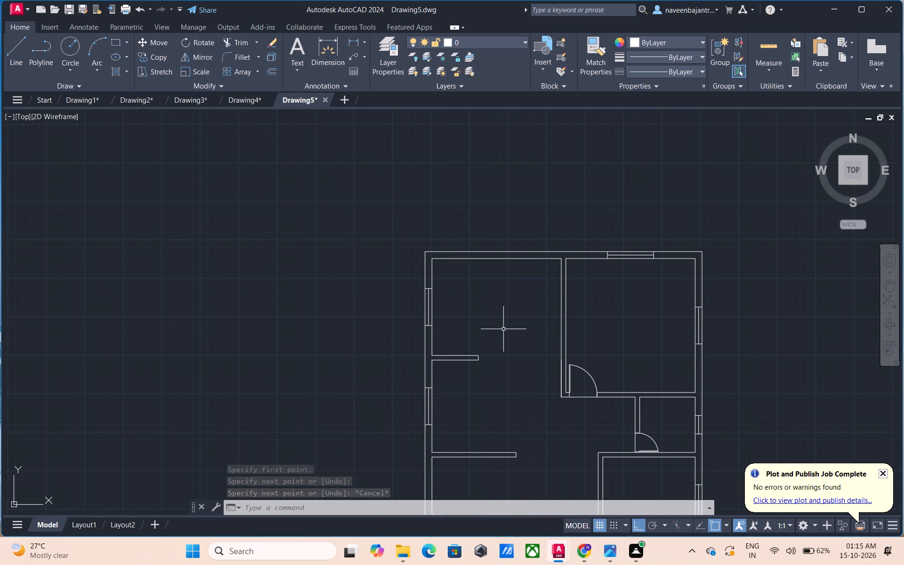
middle_click_drag(506, 344, 486, 329)
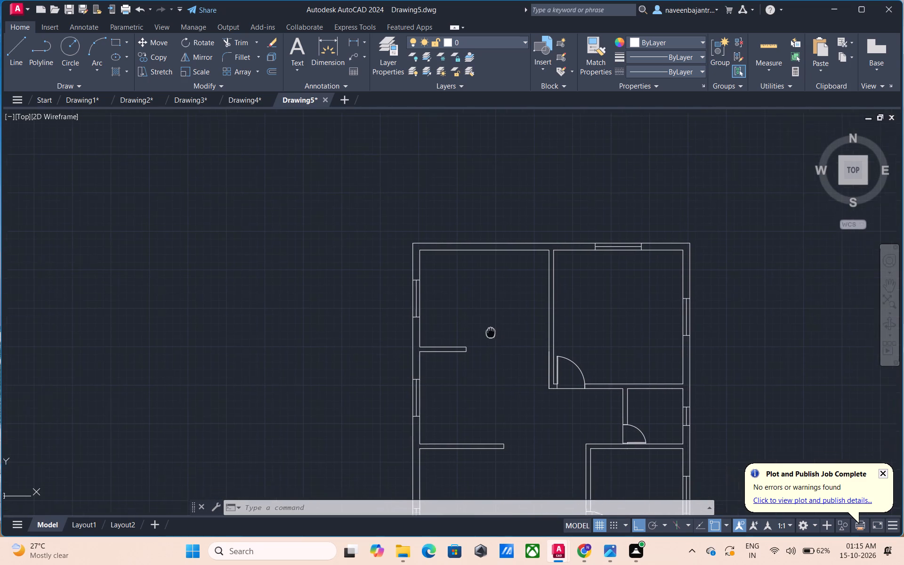
middle_click_drag(486, 329, 436, 284)
scroll(435, 284, "down", 1)
middle_click_drag(436, 298, 437, 285)
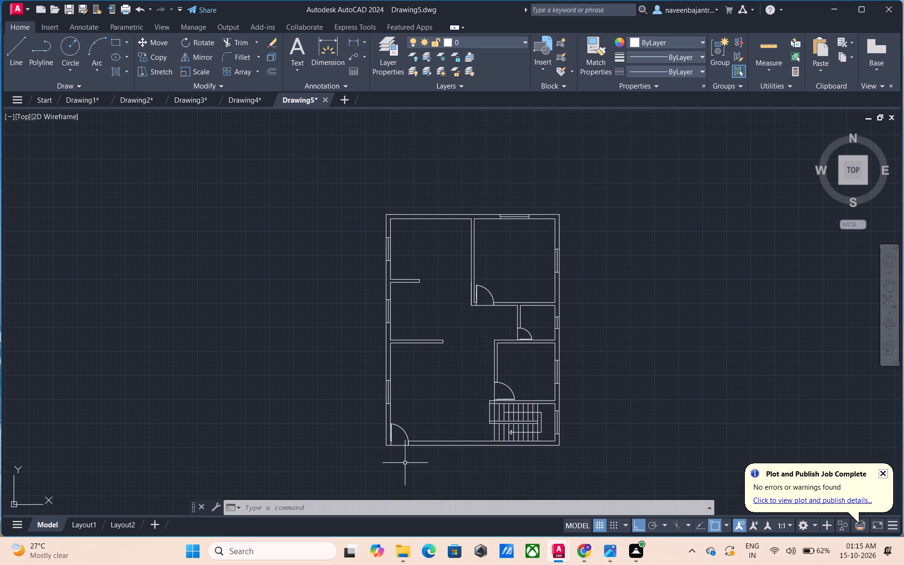
middle_click_drag(439, 473, 439, 461)
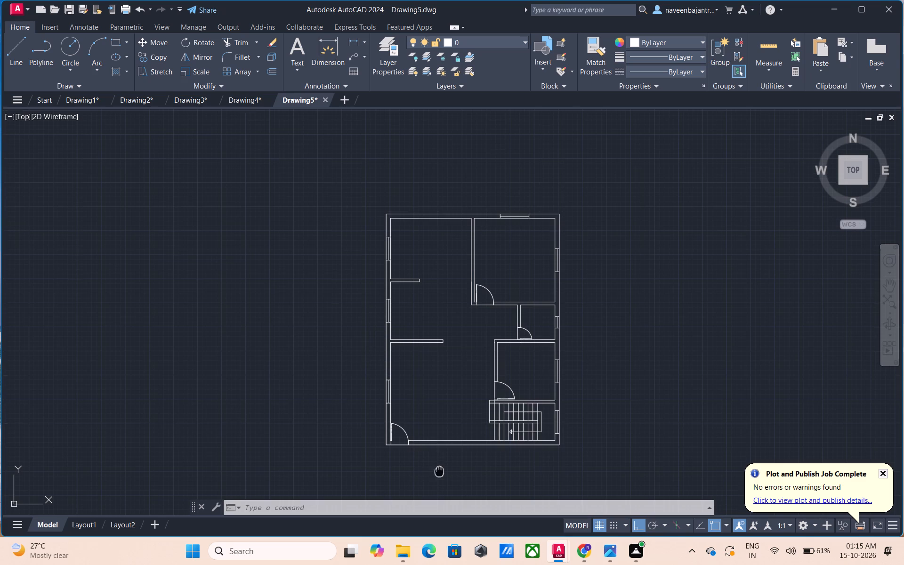
middle_click_drag(439, 461, 438, 436)
scroll(438, 427, "up", 2)
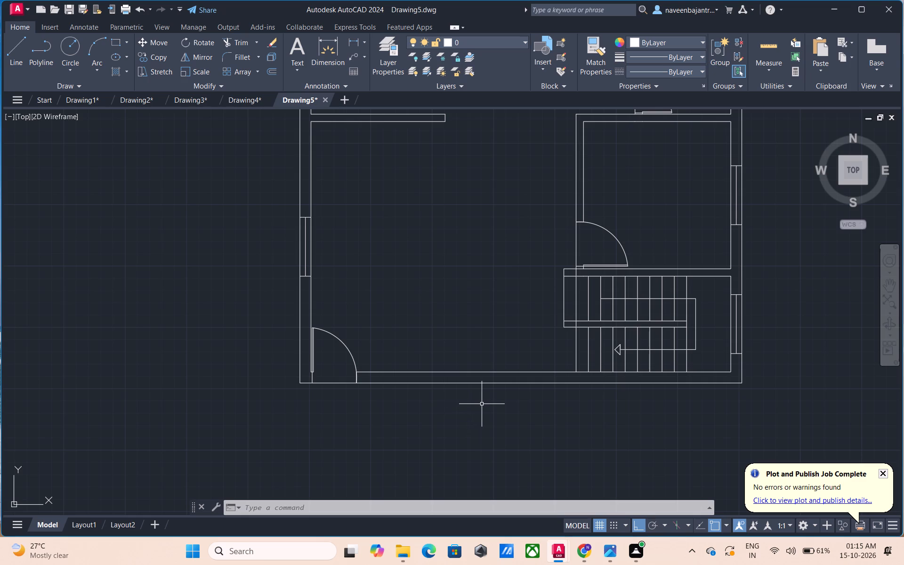
key("Escape")
type("l")
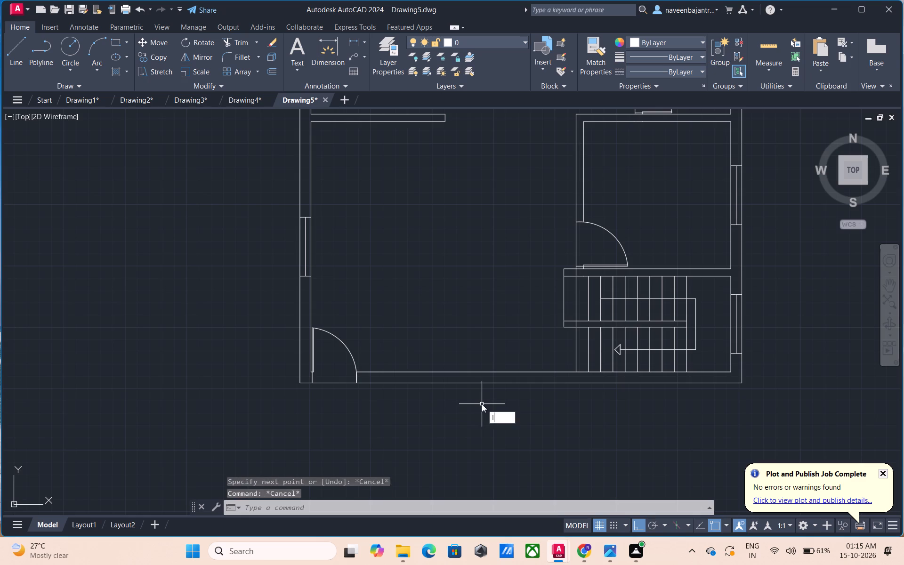
key("space")
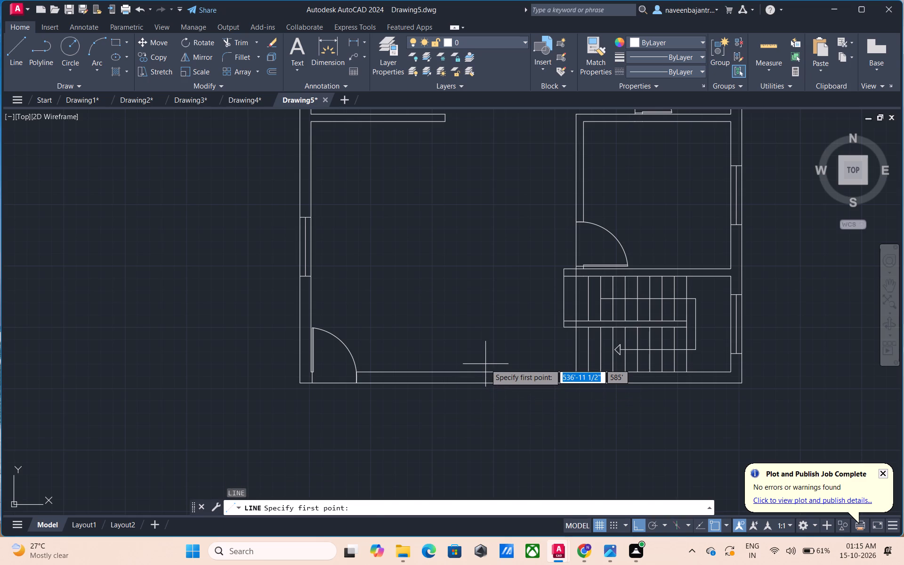
left_click(485, 364)
left_click(484, 403)
key("Escape")
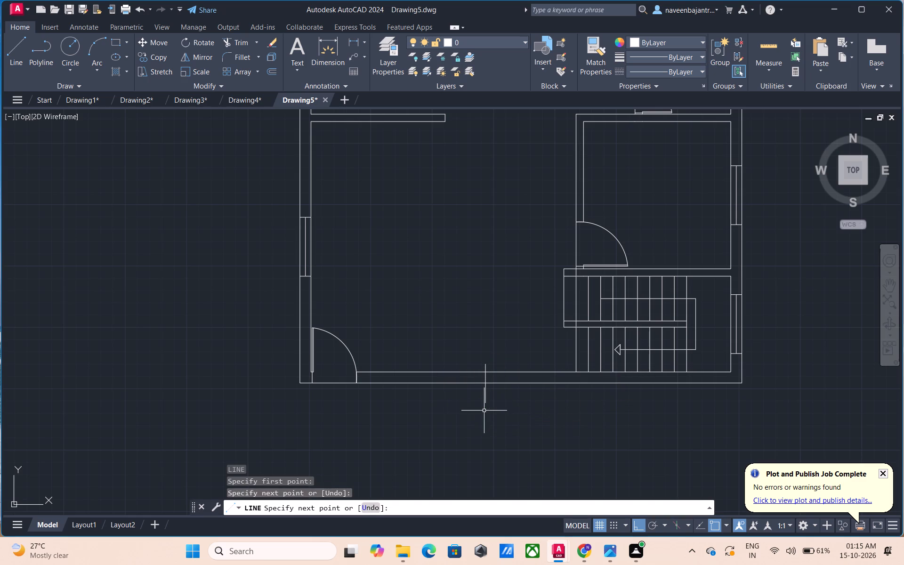
type("tr")
key("space")
left_click(485, 401)
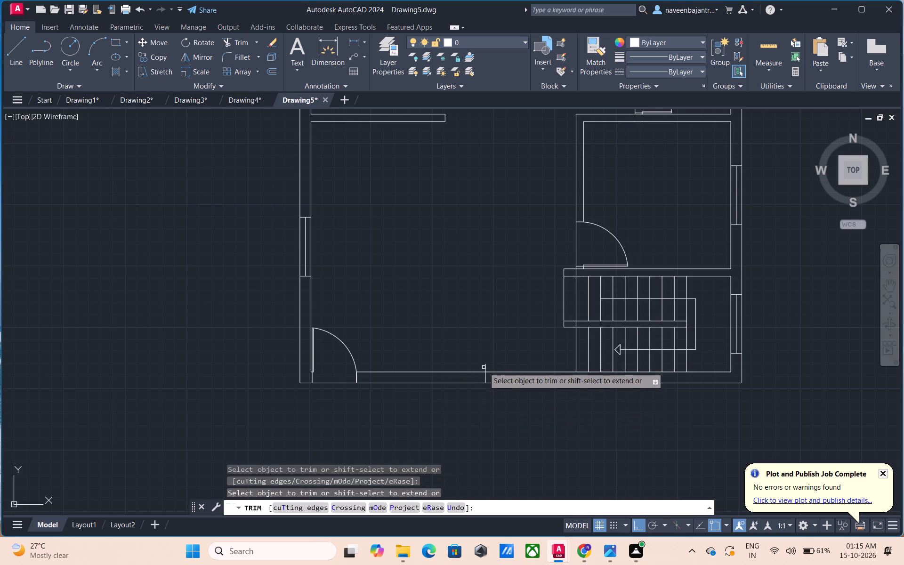
left_click(484, 367)
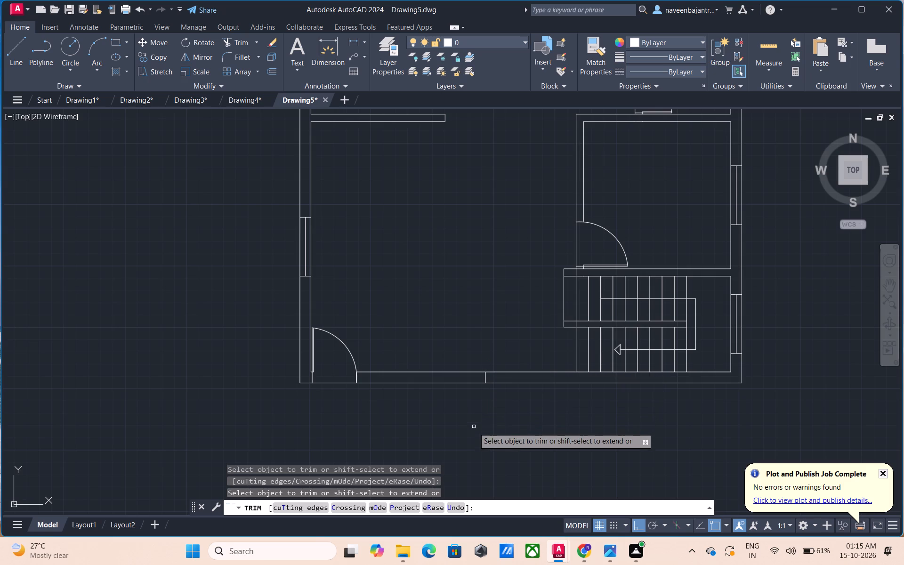
key("Escape")
Offset the bottom wall's short vertical line 4' toward the entrance door as the second window jamb.
type("o")
key("space")
type("4'")
key("Return")
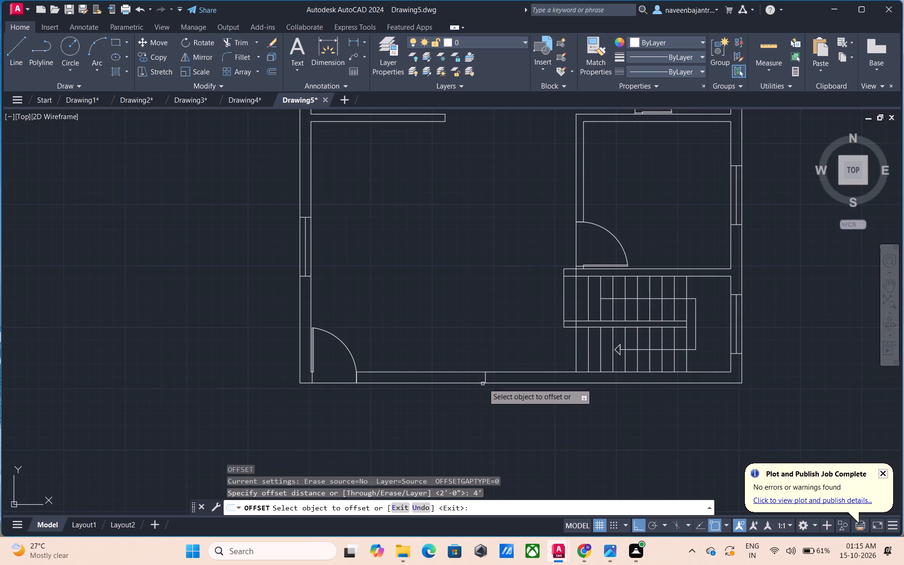
left_click(484, 379)
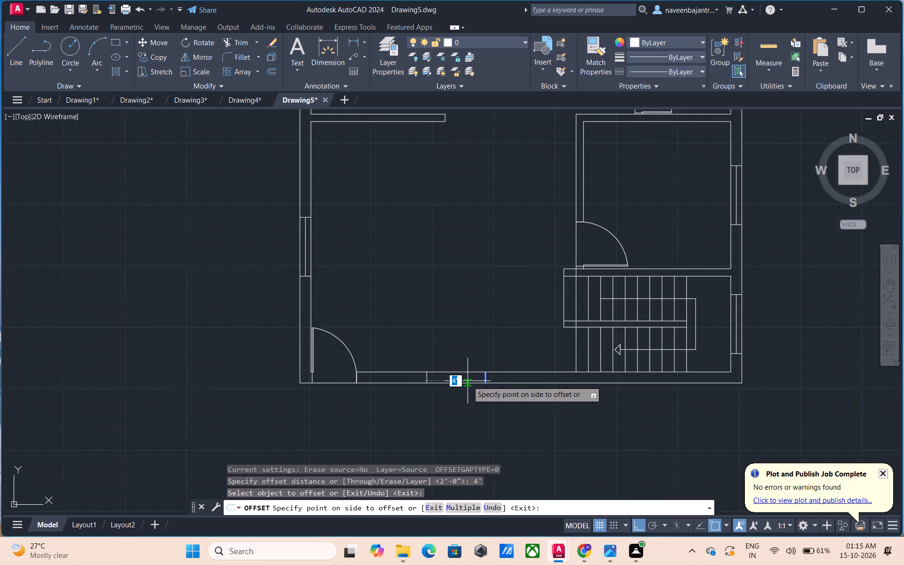
left_click(467, 378)
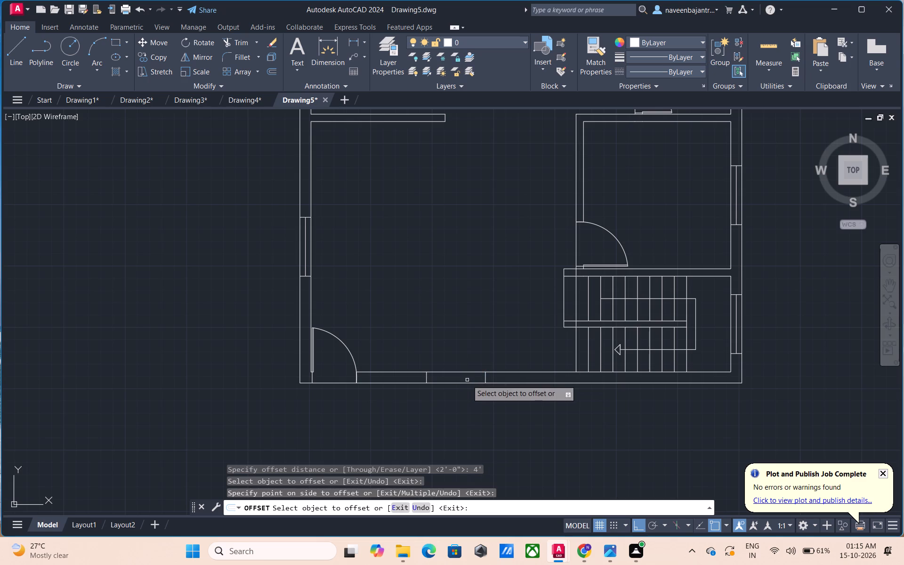
key("Escape")
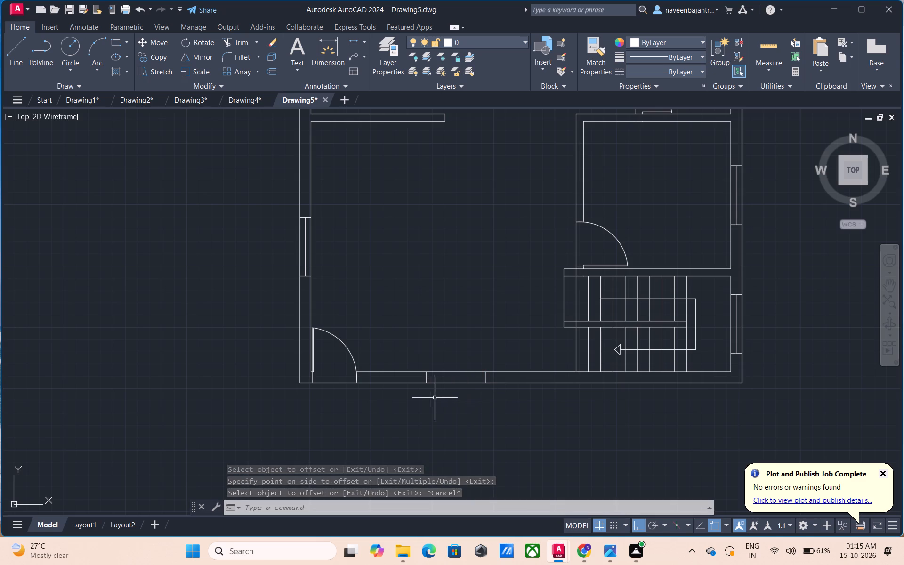
Draw a horizontal window line inside the bottom wall, joining the midpoints of the window's two jamb lines.
scroll(436, 394, "up", 3)
key("Escape")
type("l")
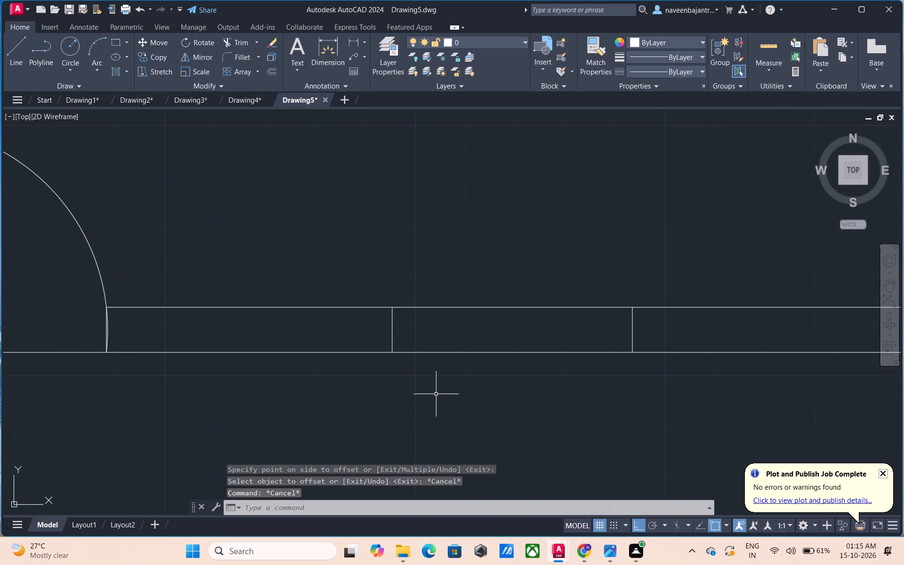
key("space")
left_click(392, 331)
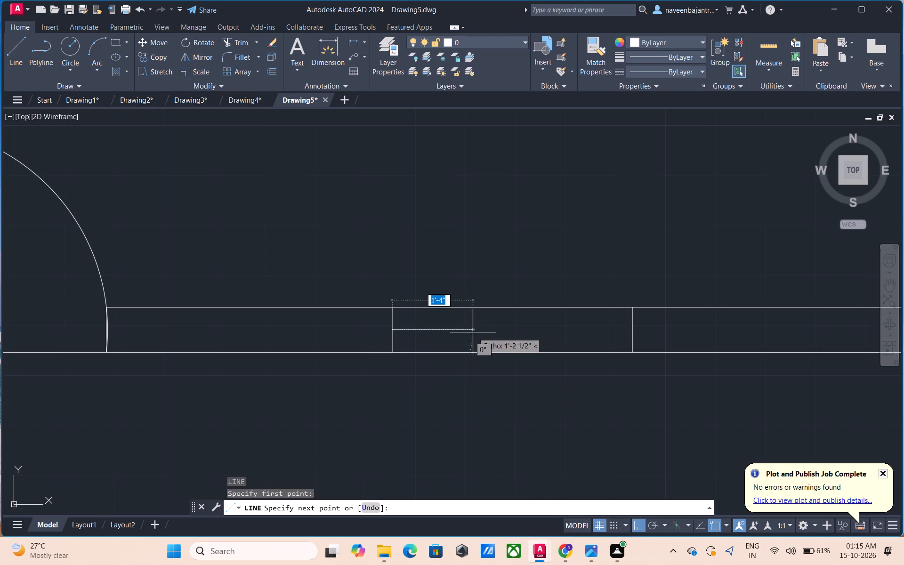
left_click(631, 331)
key("Escape")
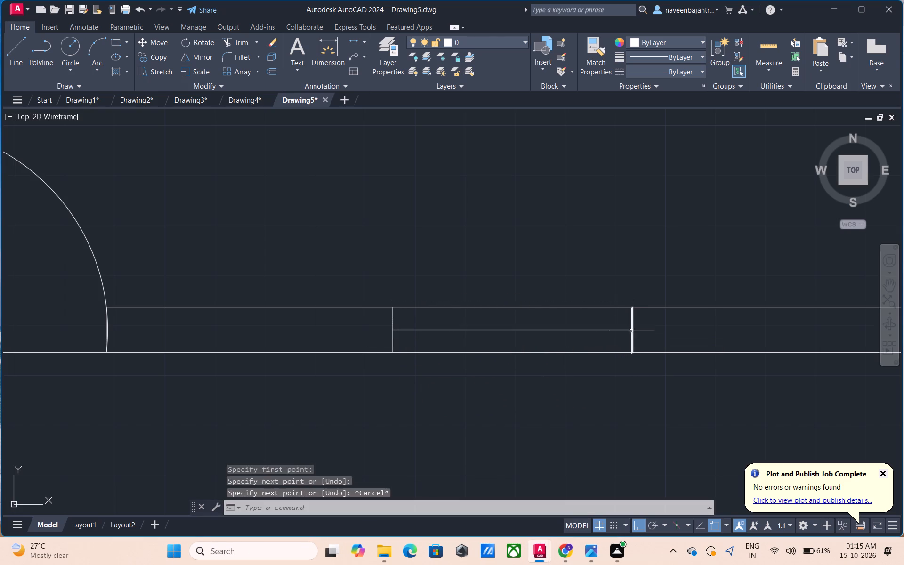
Insert the Bed - Queen block from DesignCenter's Home - Space Planner.dwg into the empty area left of the plan.
scroll(645, 371, "down", 4)
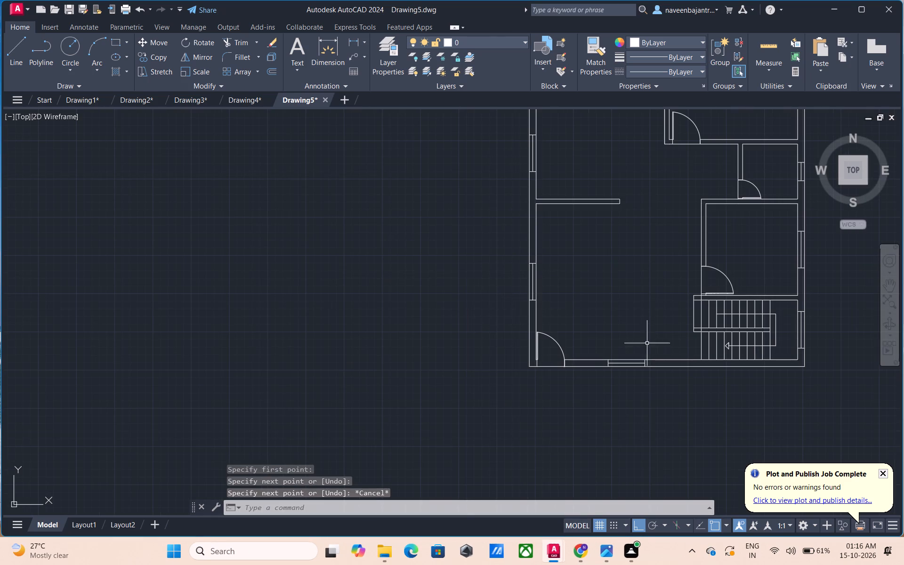
middle_click_drag(644, 334, 406, 386)
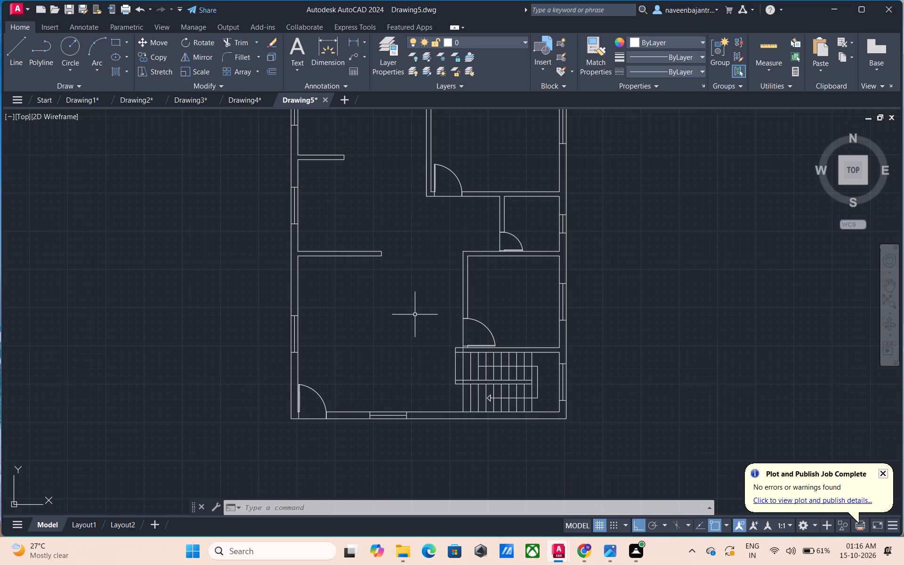
middle_click_drag(415, 314, 397, 374)
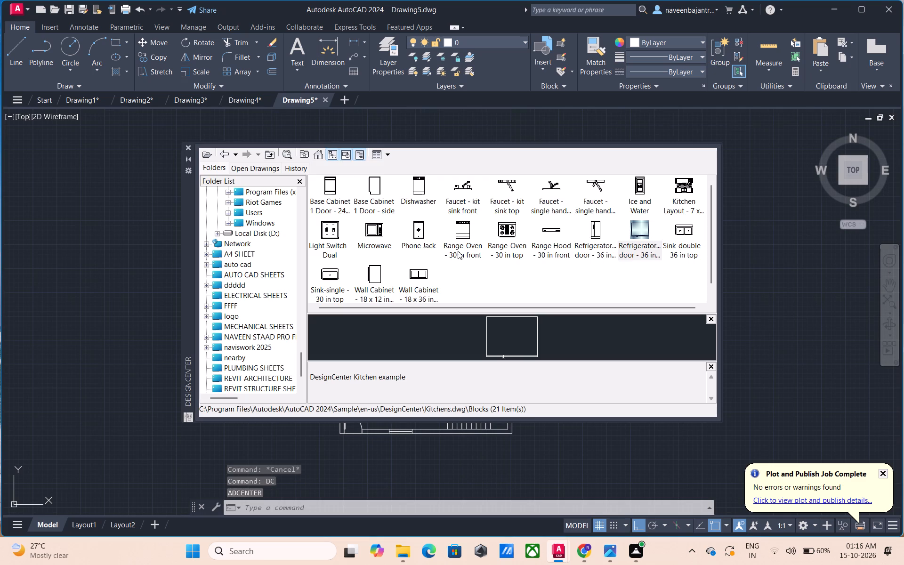
left_click(221, 155)
left_click(221, 155)
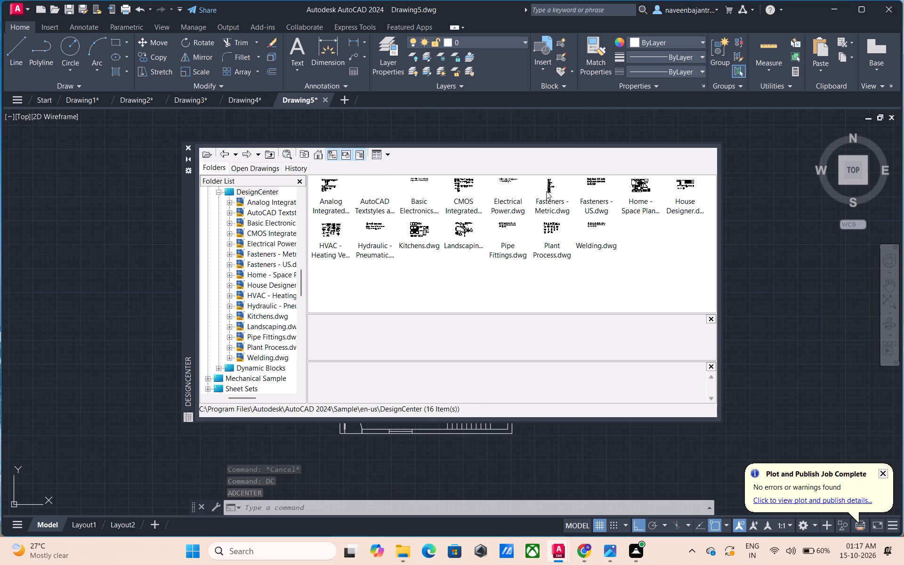
double_click(642, 195)
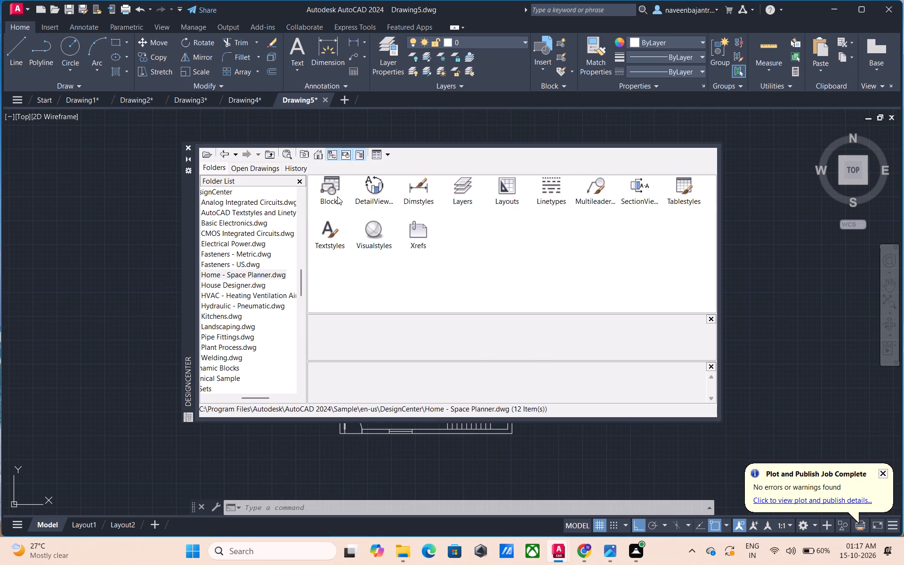
double_click(337, 196)
left_click_drag(331, 189, 159, 226)
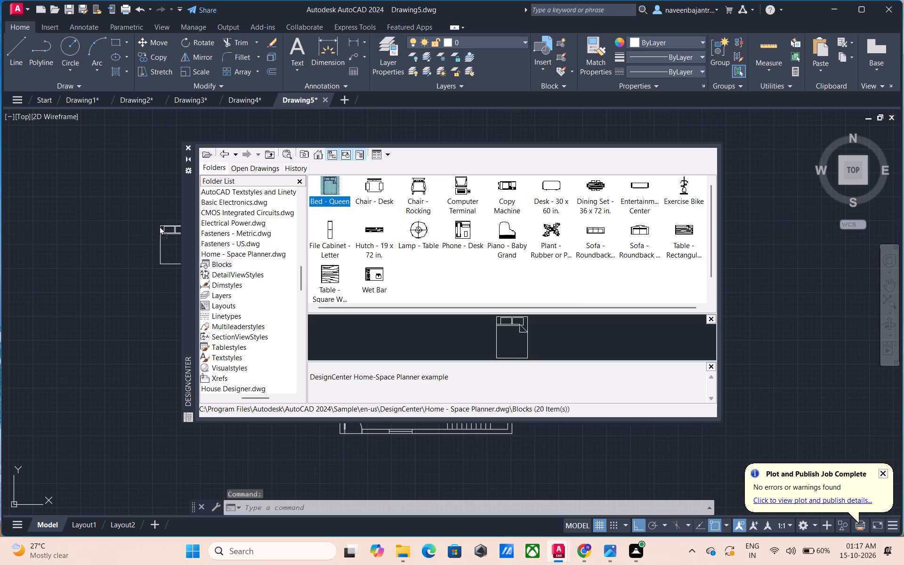
left_click_drag(159, 226, 126, 227)
left_click(187, 147)
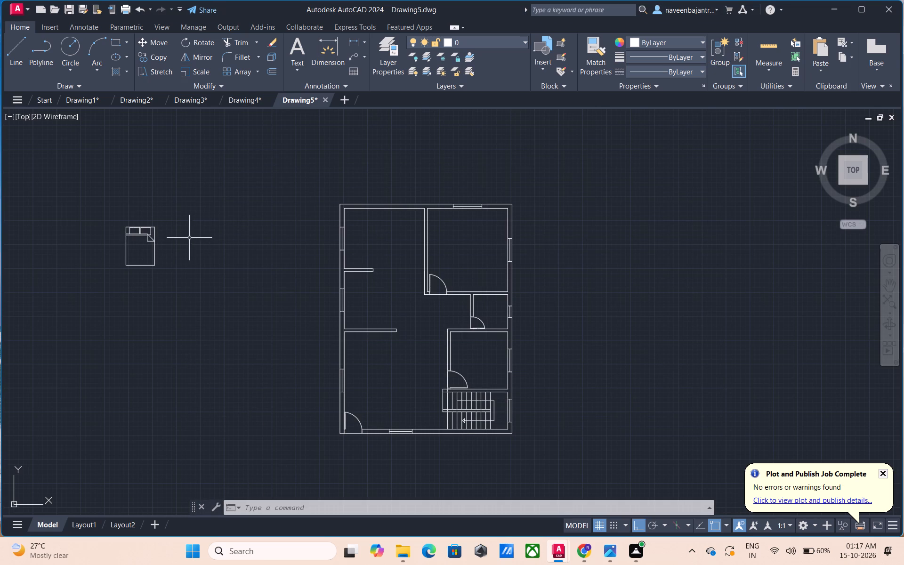
Move the queen bed, with Ortho off, against the upper-right room's top wall, its upper-right corner at the window's right inner jamb end.
left_click(155, 227)
type("m")
key("space")
left_click(157, 228)
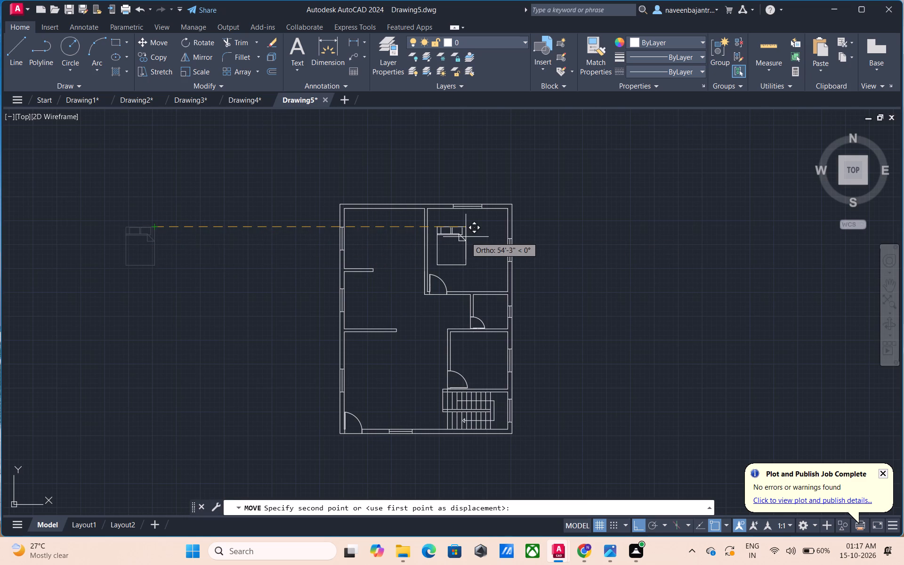
key("F8")
scroll(481, 233, "up", 3)
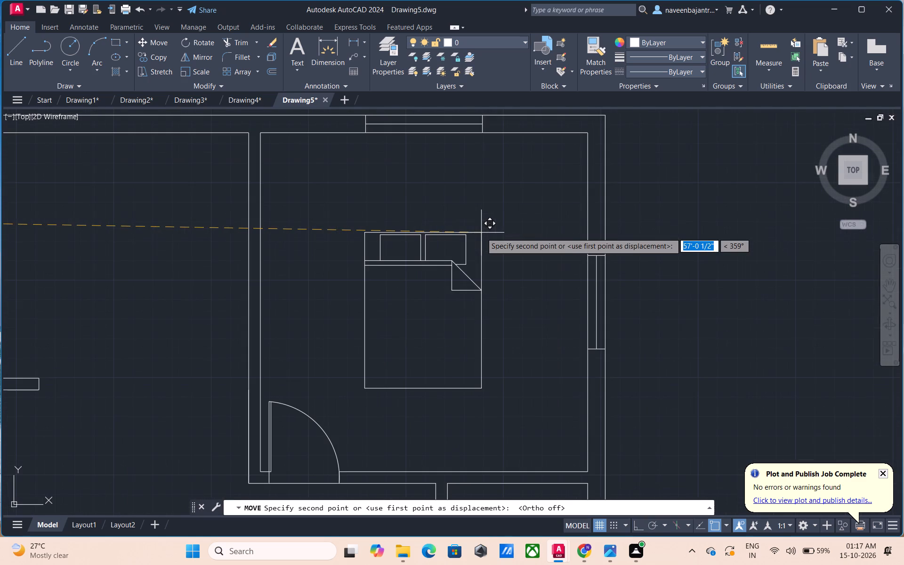
left_click(483, 134)
key("Escape")
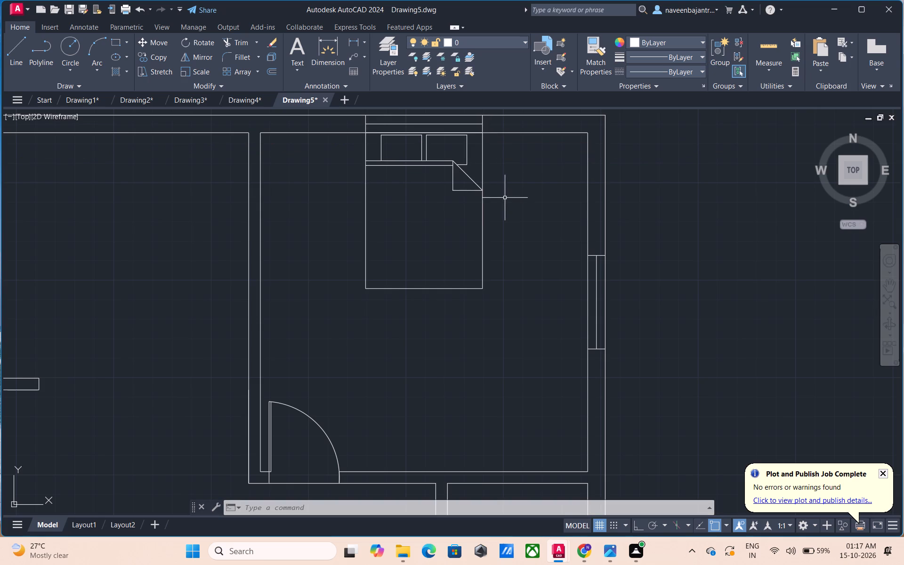
Insert the Toilet - Imperial block from the Architectural tool palette into the empty area right of the plan.
scroll(511, 218, "down", 2)
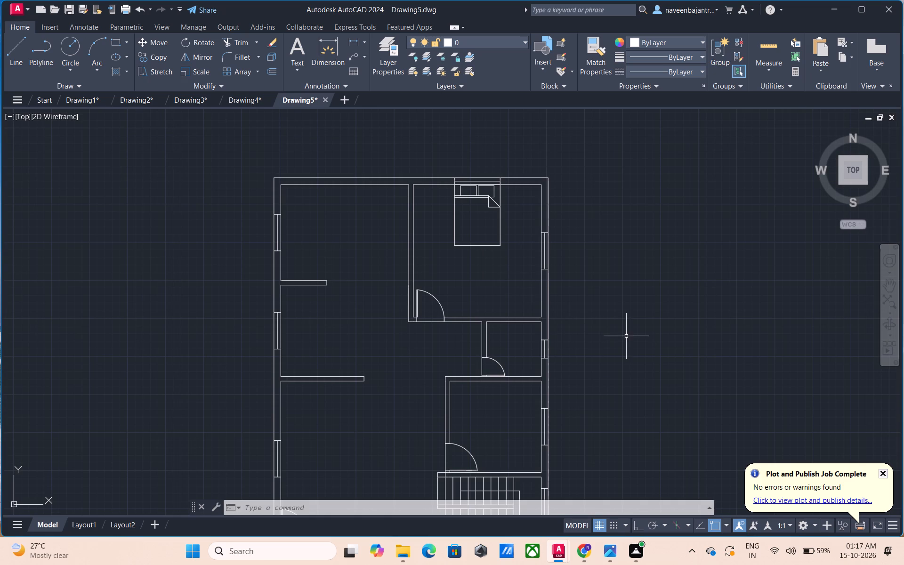
middle_click_drag(626, 336, 484, 302)
key("Escape")
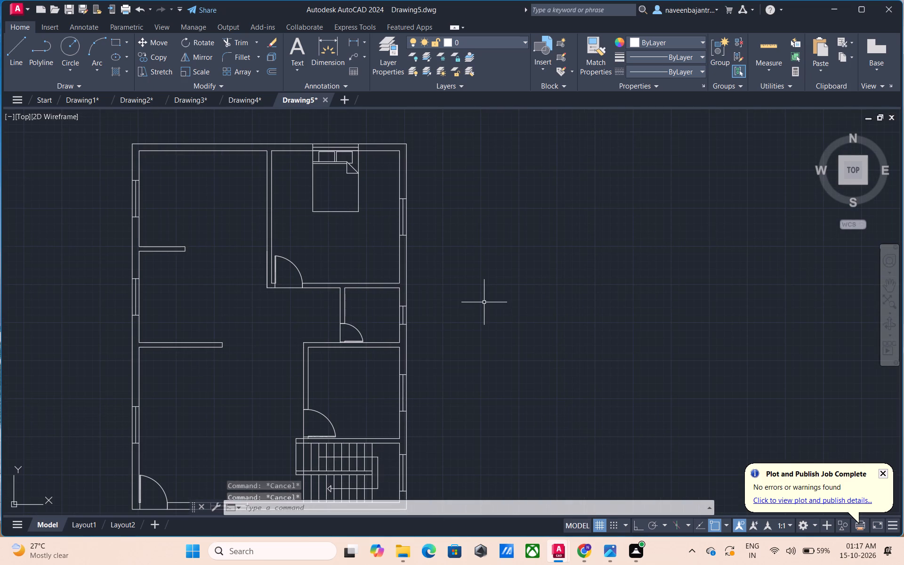
type("tp")
key("space")
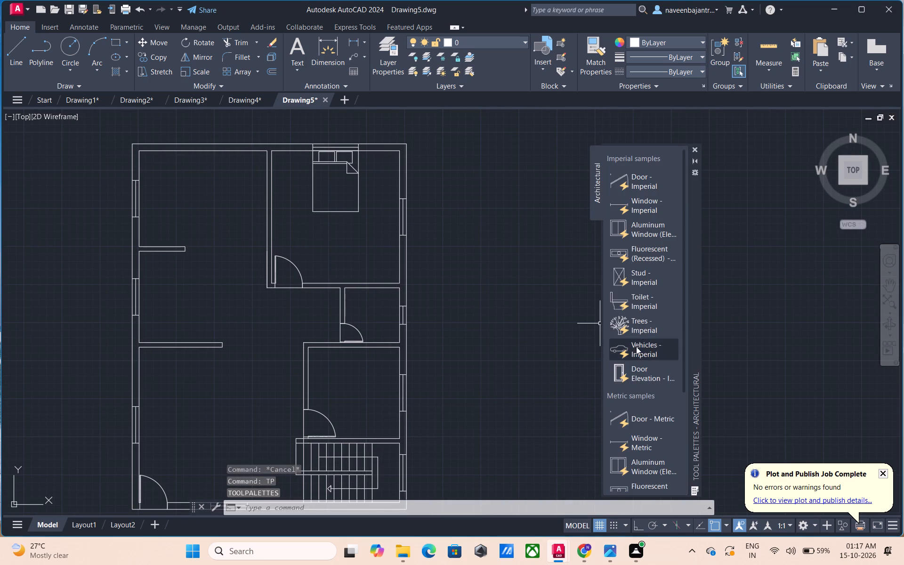
left_click_drag(643, 306, 533, 306)
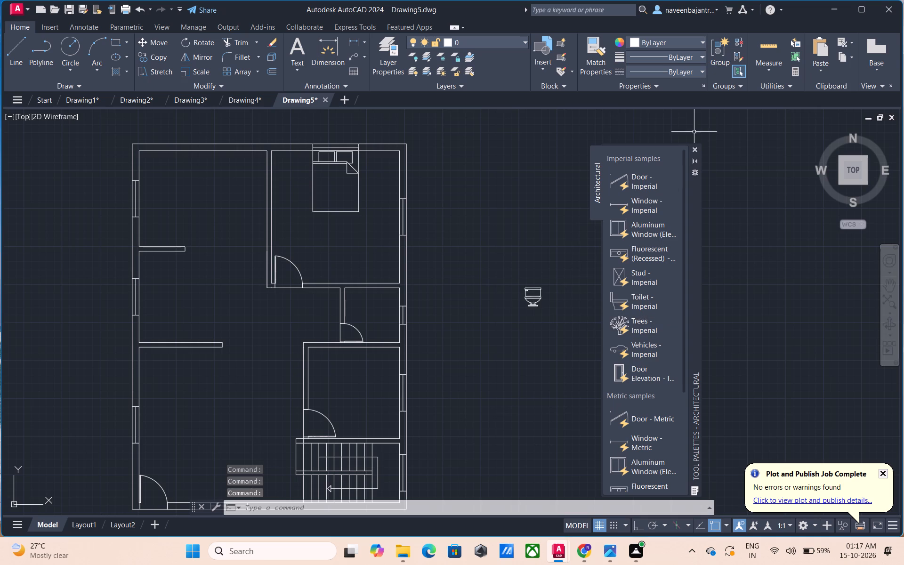
left_click(697, 151)
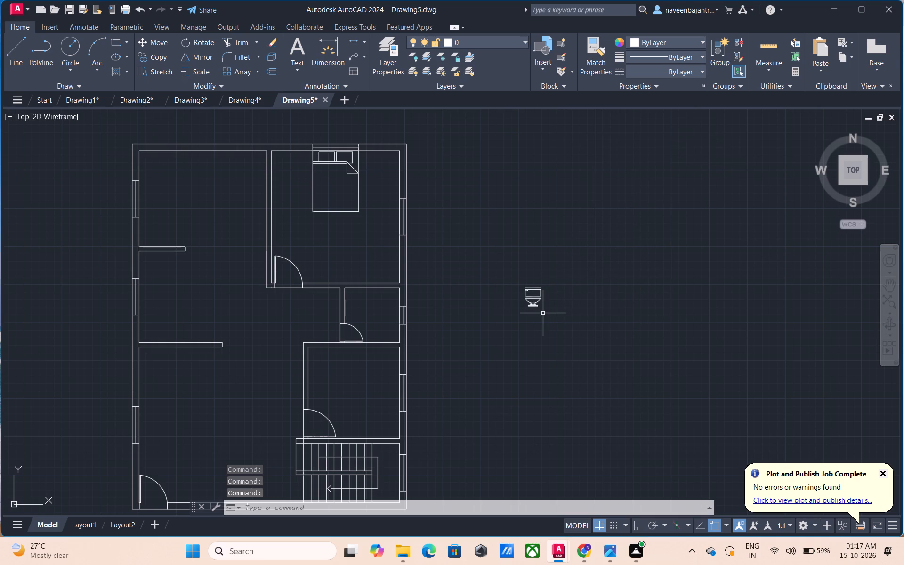
Set the toilet block's view to Elongated (Plan).
scroll(543, 313, "up", 1)
left_click(522, 301)
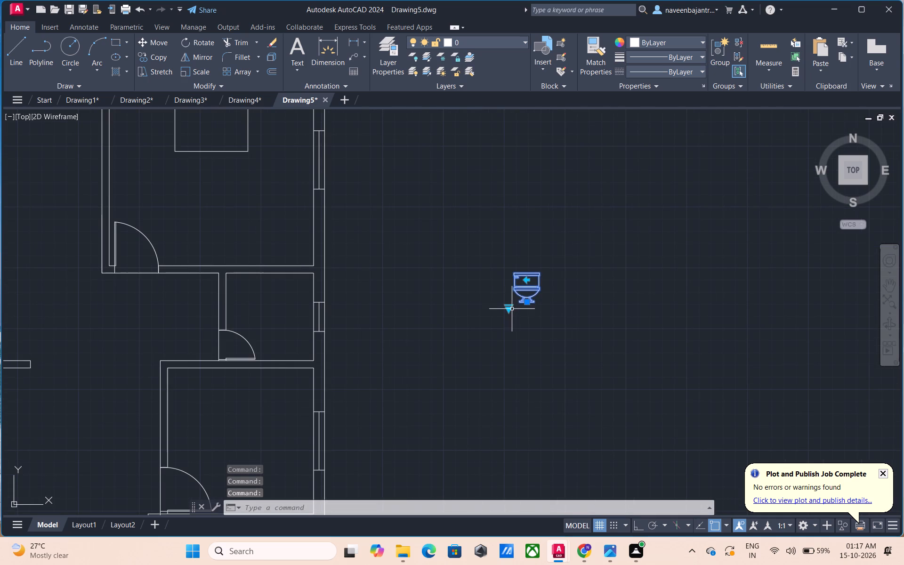
left_click(507, 309)
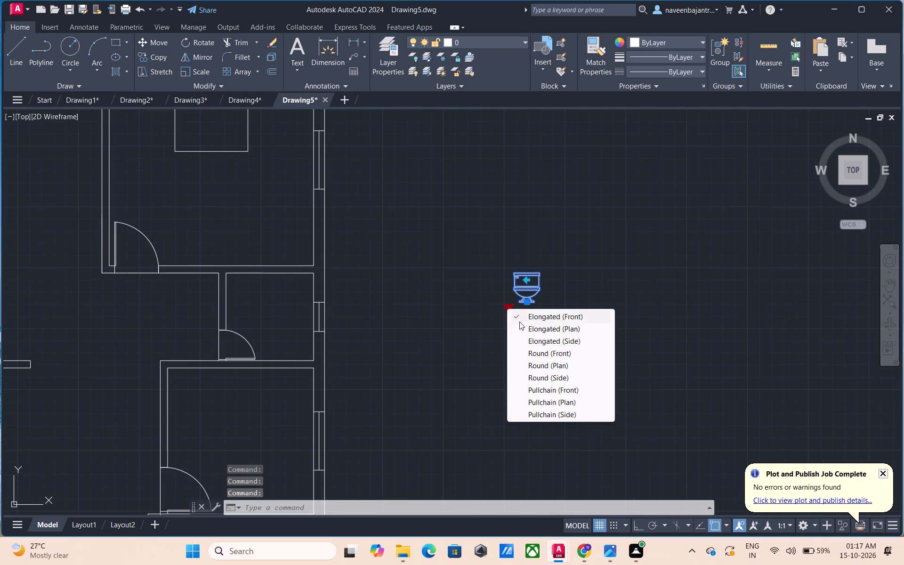
left_click(522, 325)
key("Escape")
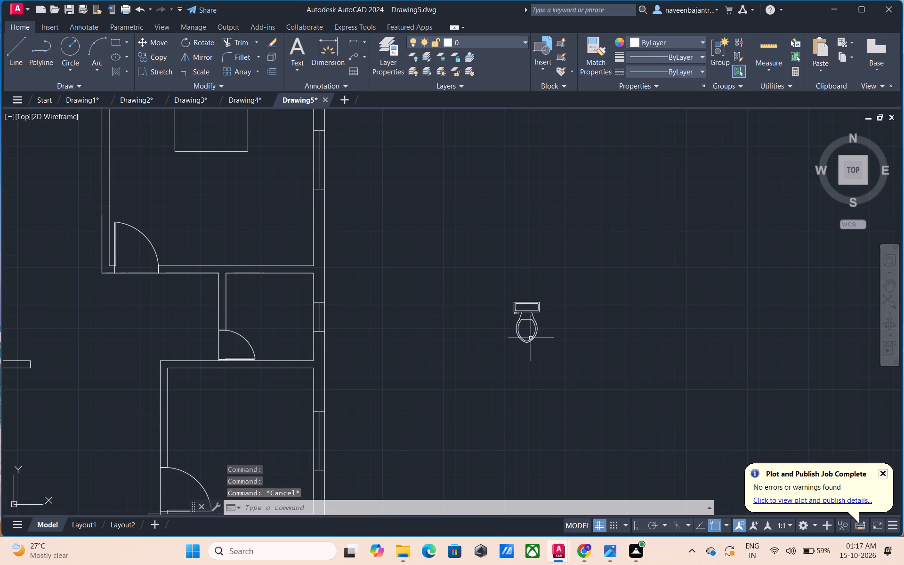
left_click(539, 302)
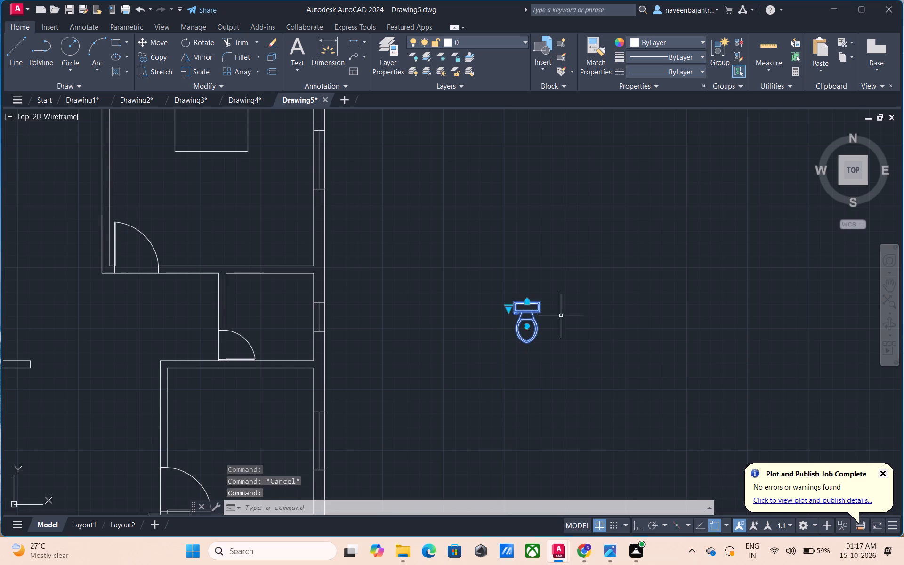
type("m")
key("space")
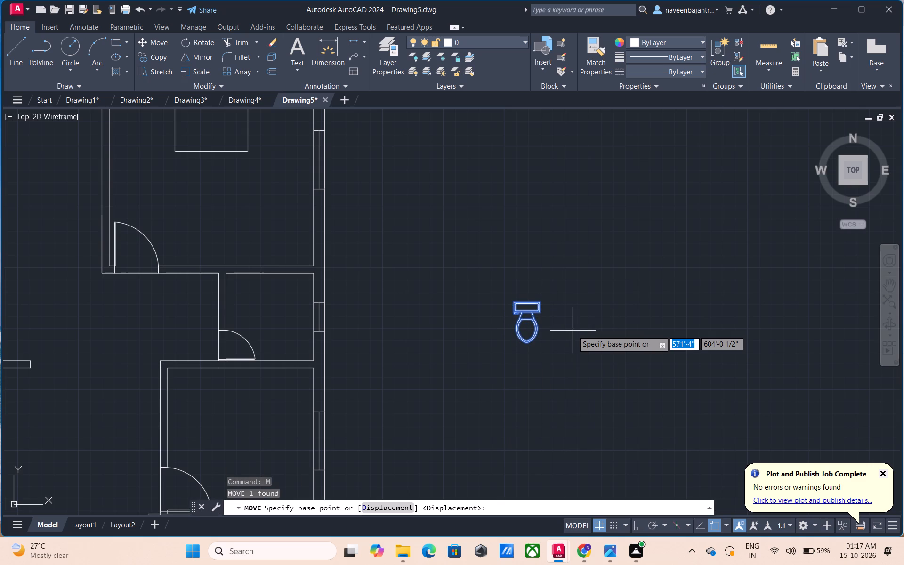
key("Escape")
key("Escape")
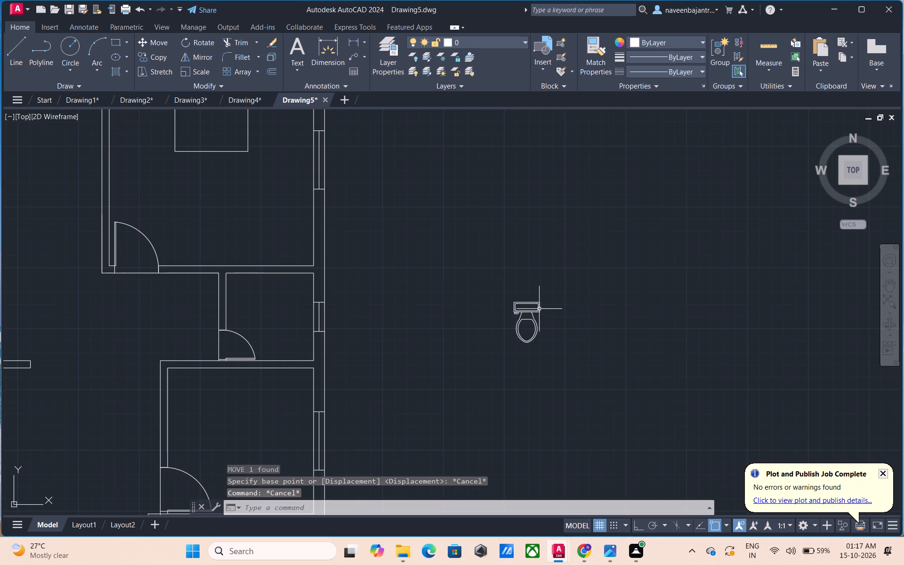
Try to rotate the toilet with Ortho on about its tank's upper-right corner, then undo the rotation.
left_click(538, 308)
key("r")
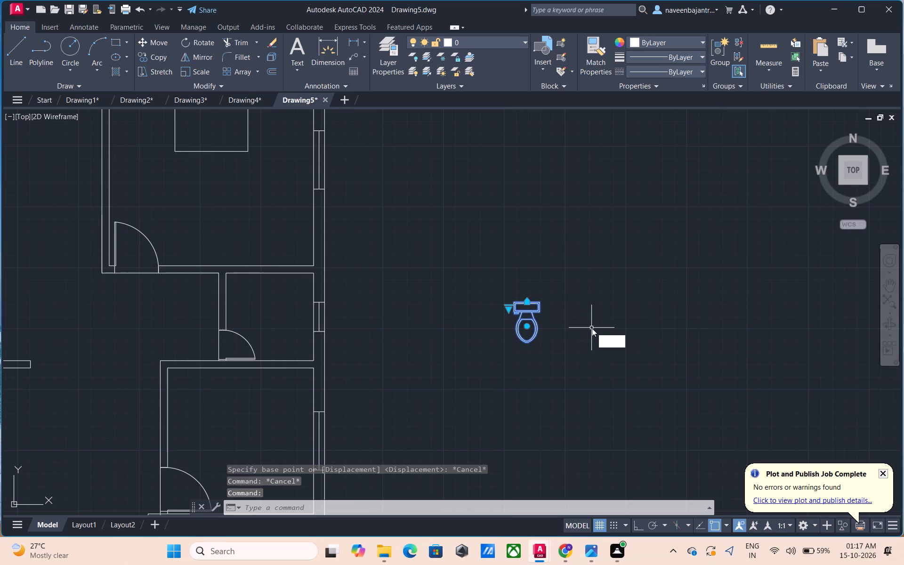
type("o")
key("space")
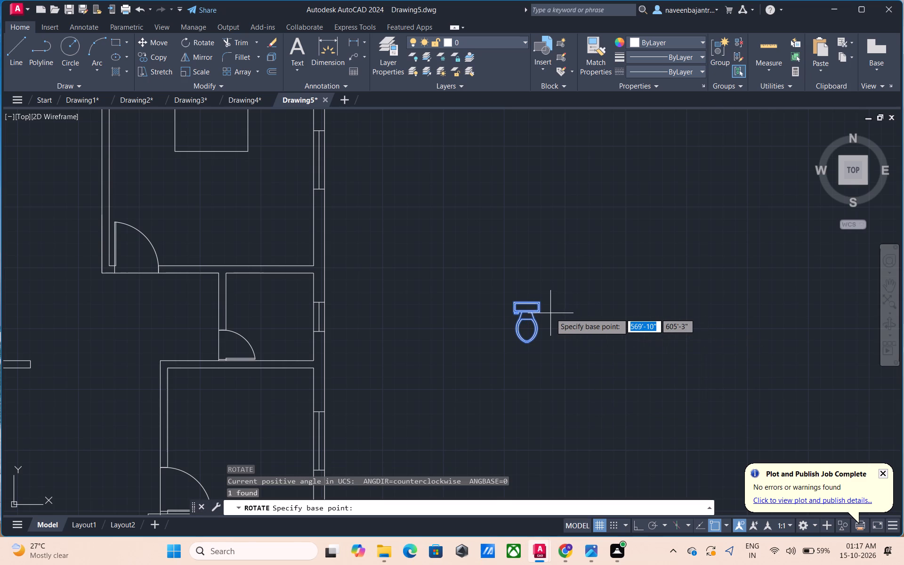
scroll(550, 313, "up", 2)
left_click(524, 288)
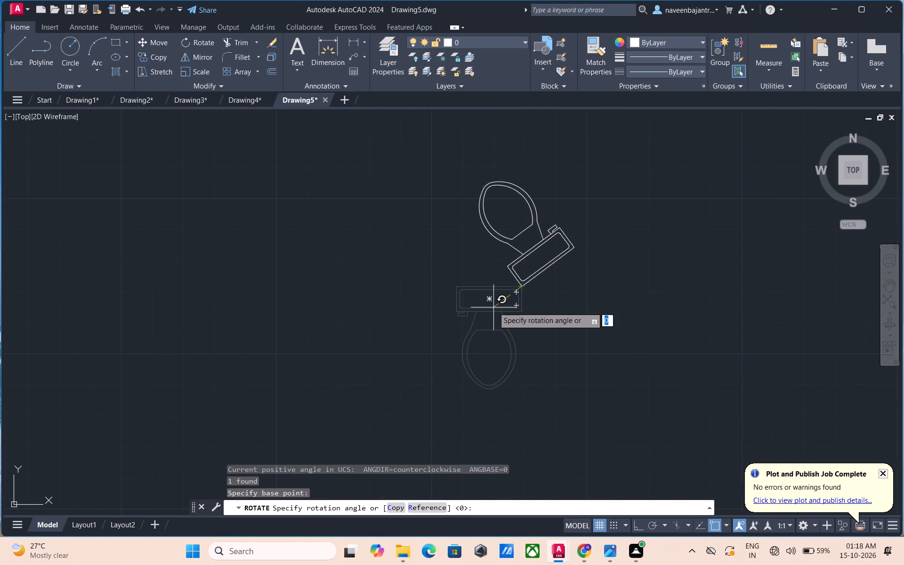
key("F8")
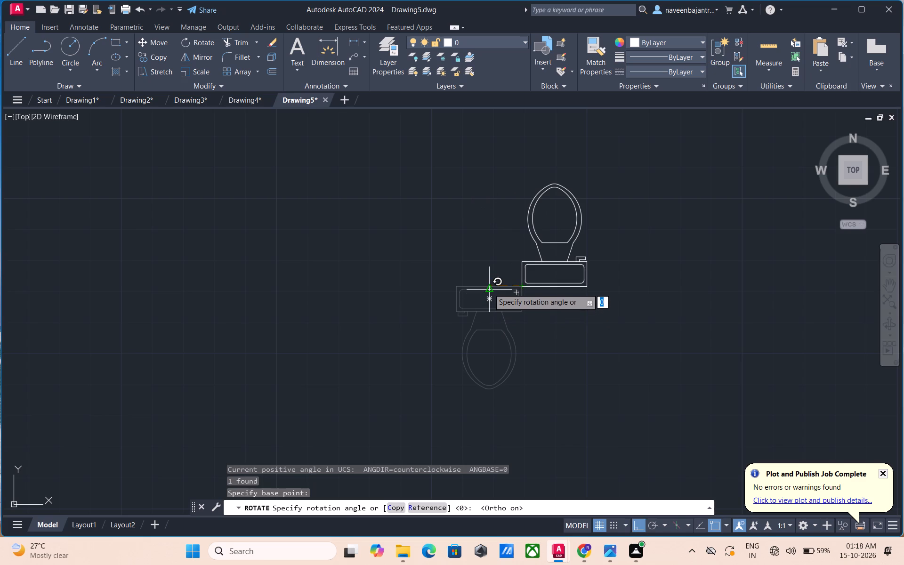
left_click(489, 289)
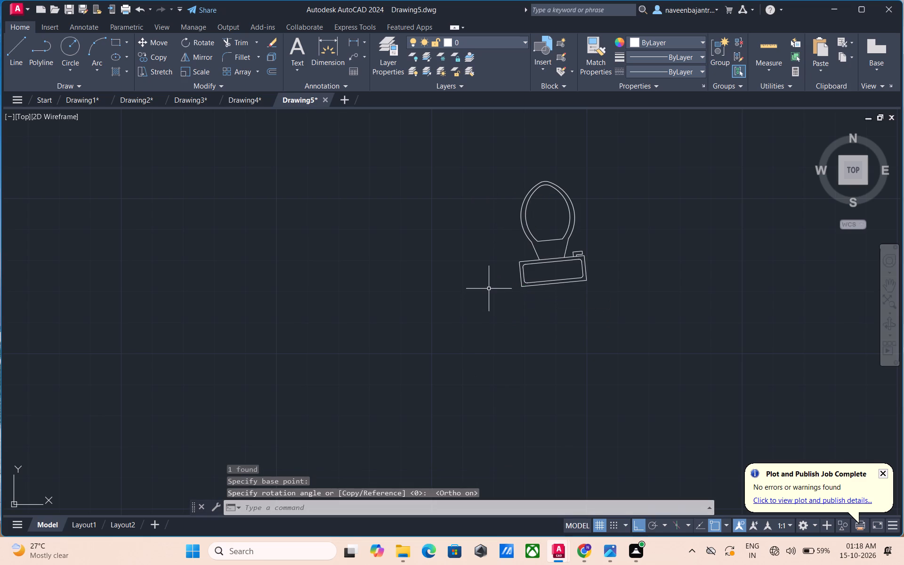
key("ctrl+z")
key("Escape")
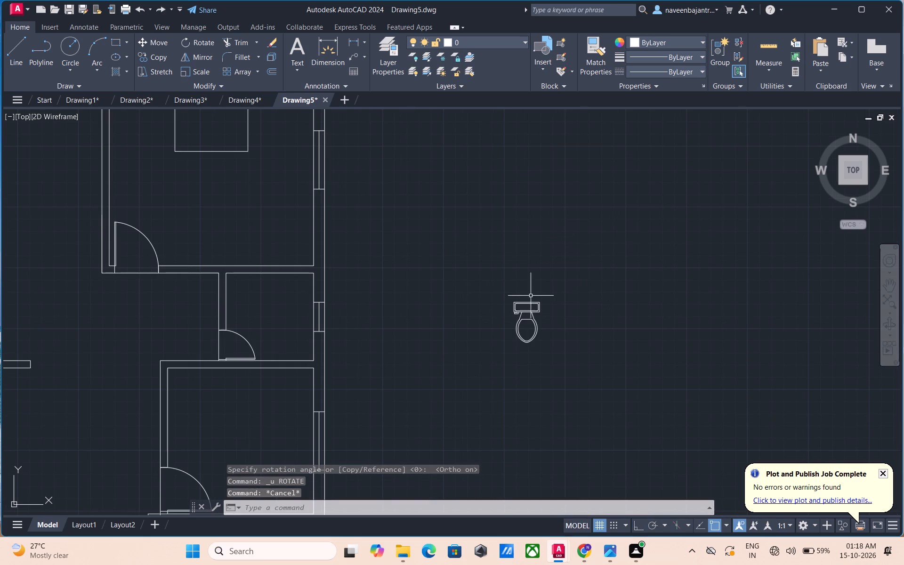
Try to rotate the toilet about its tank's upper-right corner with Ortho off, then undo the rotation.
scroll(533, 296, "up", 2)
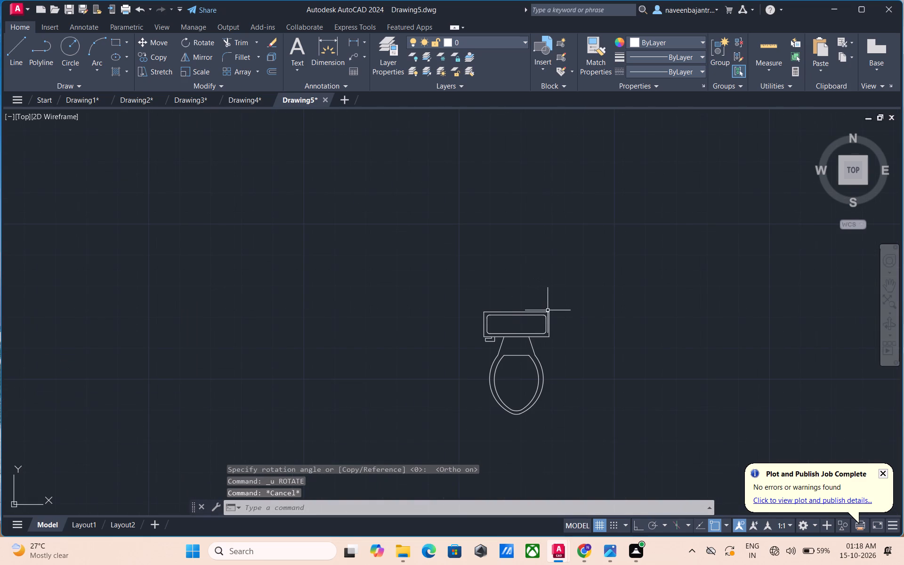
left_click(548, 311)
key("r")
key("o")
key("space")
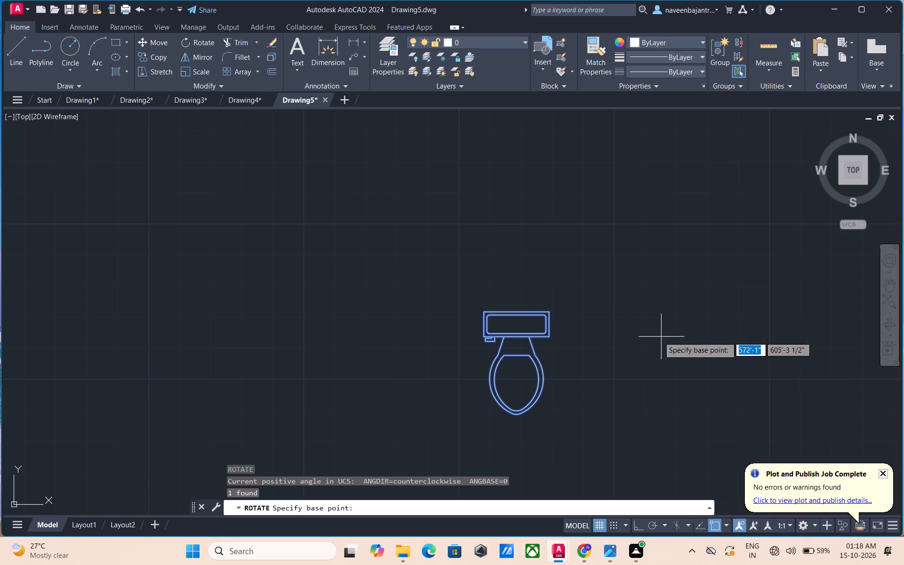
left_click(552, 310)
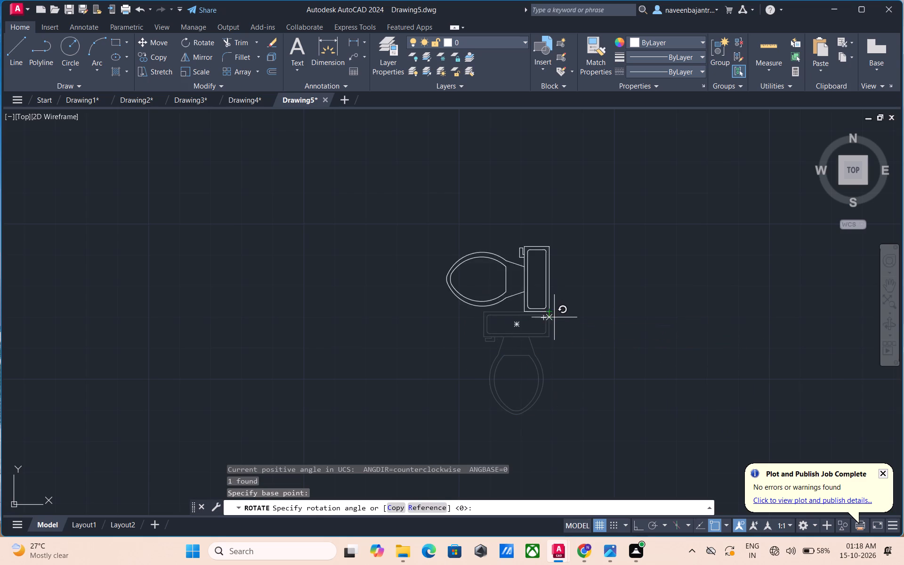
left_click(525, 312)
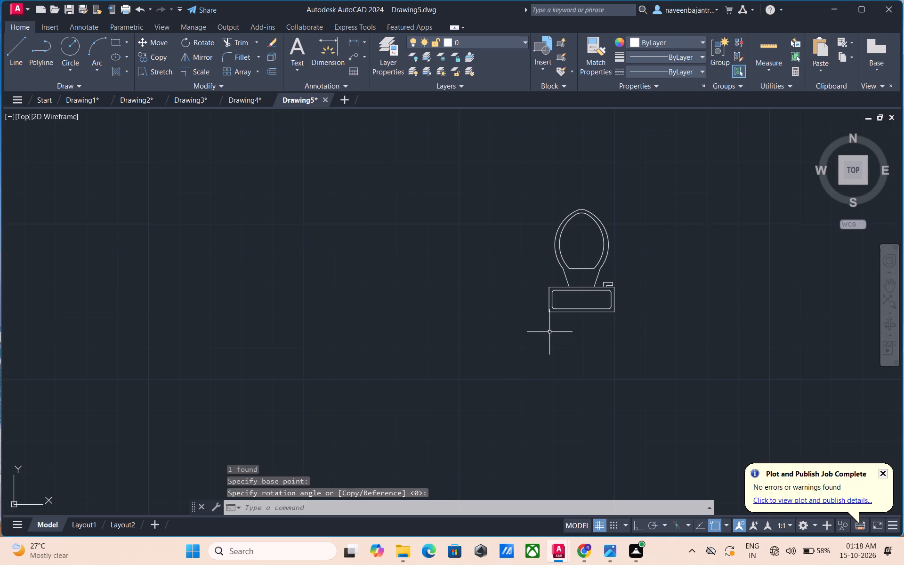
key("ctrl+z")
Turn Ortho mode on.
left_click(638, 529)
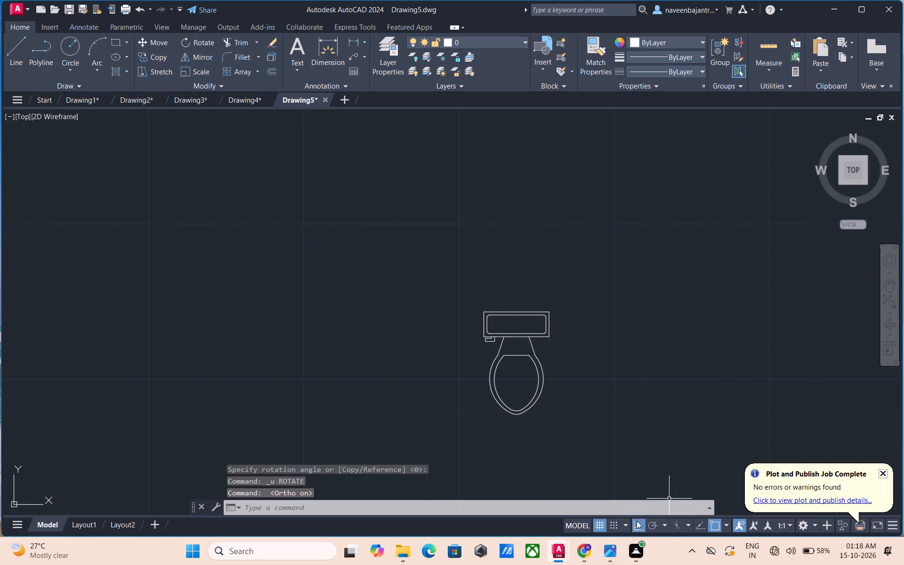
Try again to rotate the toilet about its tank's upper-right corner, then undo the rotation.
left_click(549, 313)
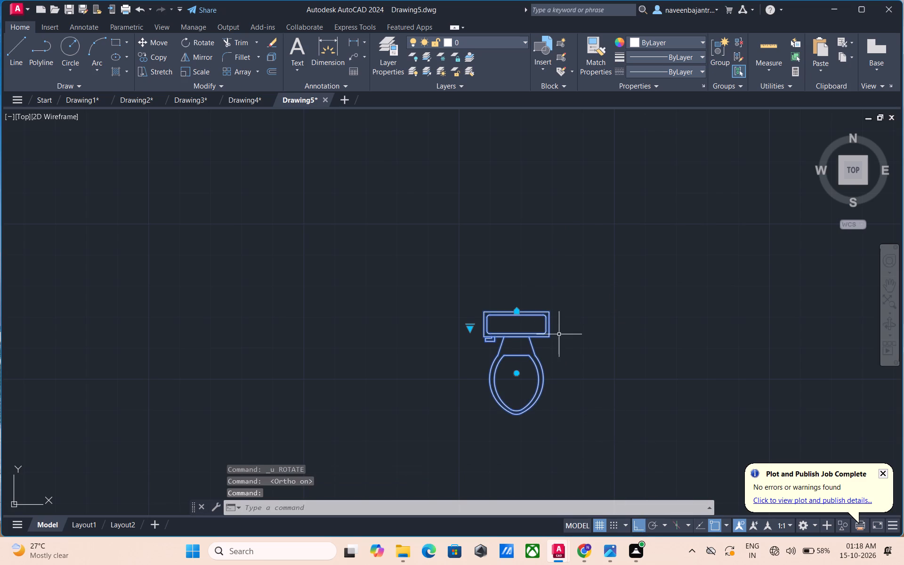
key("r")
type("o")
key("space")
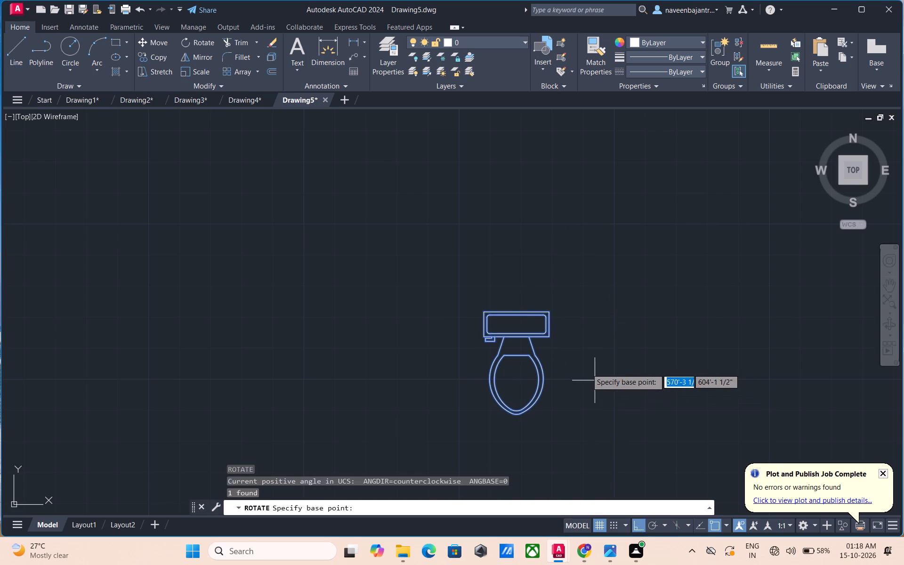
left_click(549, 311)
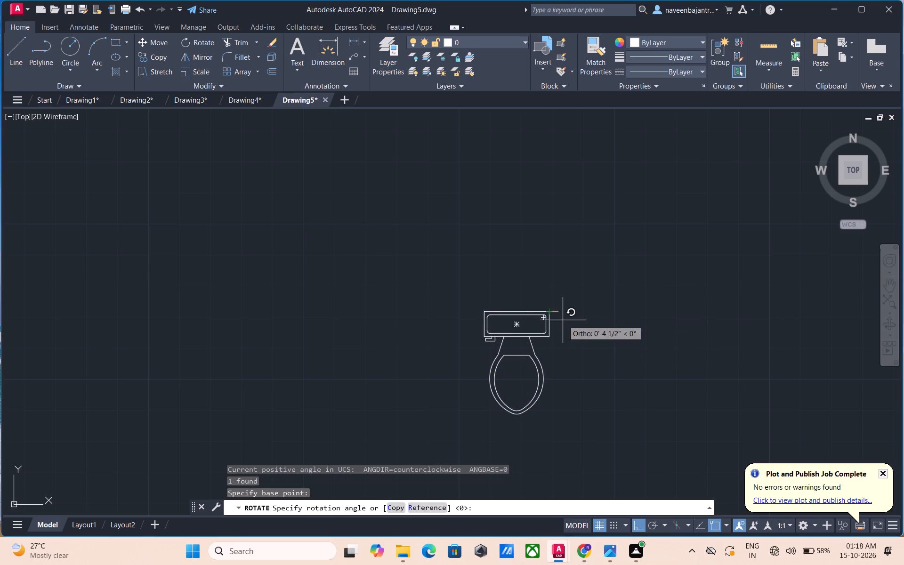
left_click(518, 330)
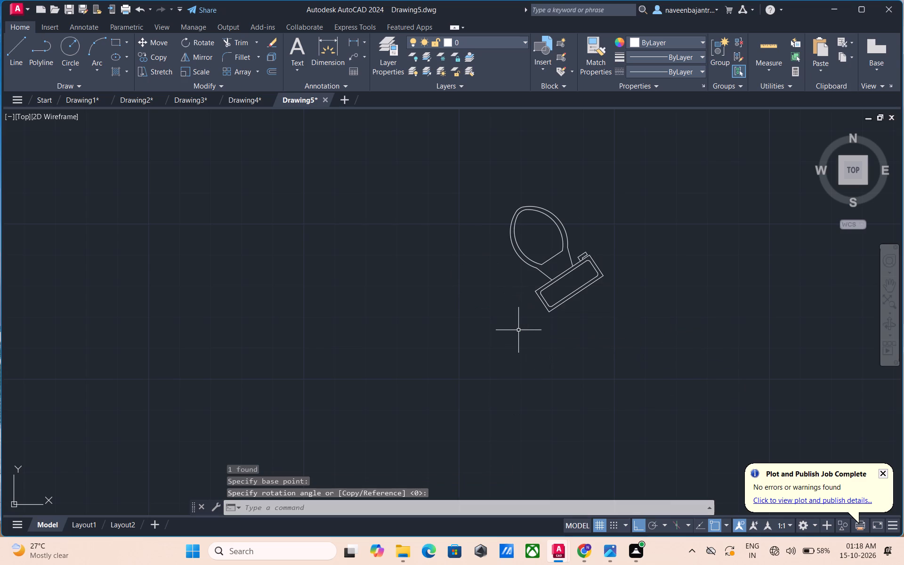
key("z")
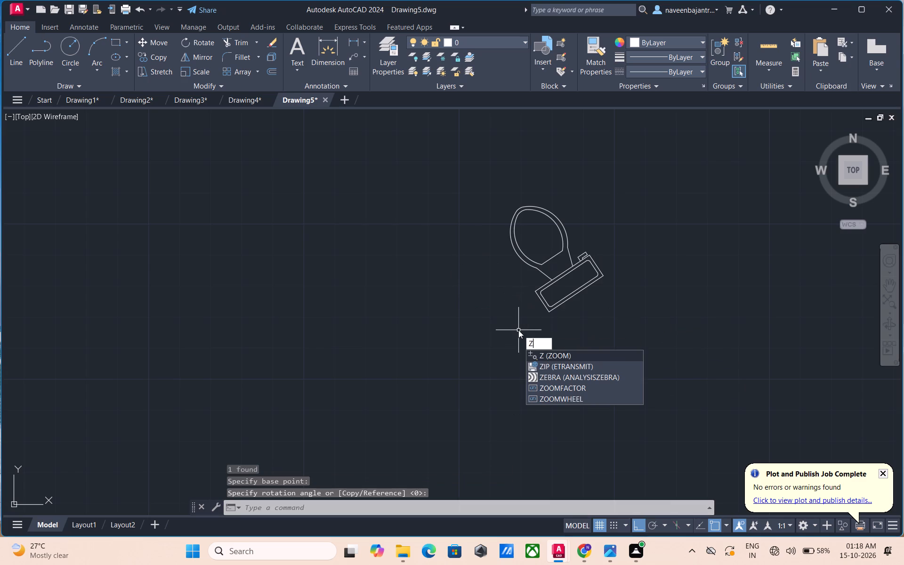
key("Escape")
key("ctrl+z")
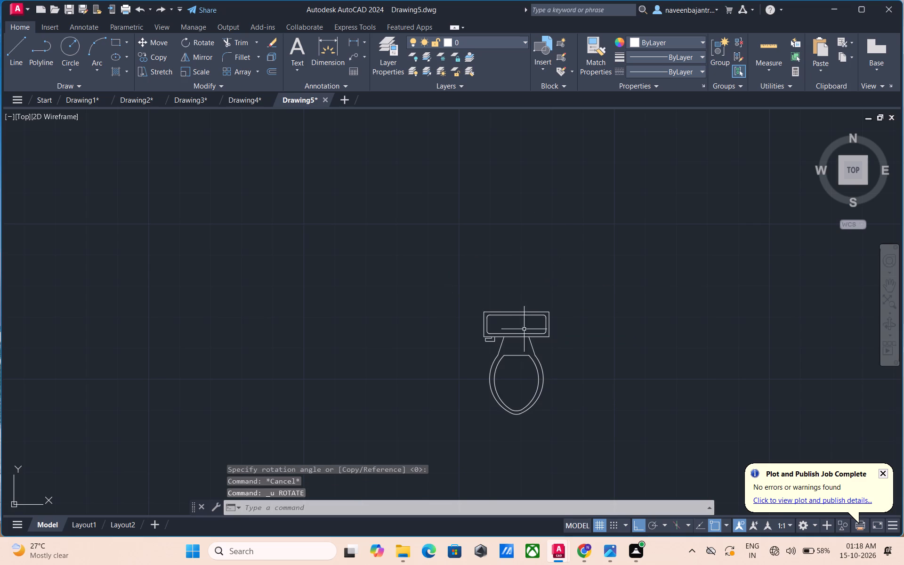
Rotate the toilet 180° about its tank's upper-right corner, so the tank sits below the bowl.
left_click(546, 310)
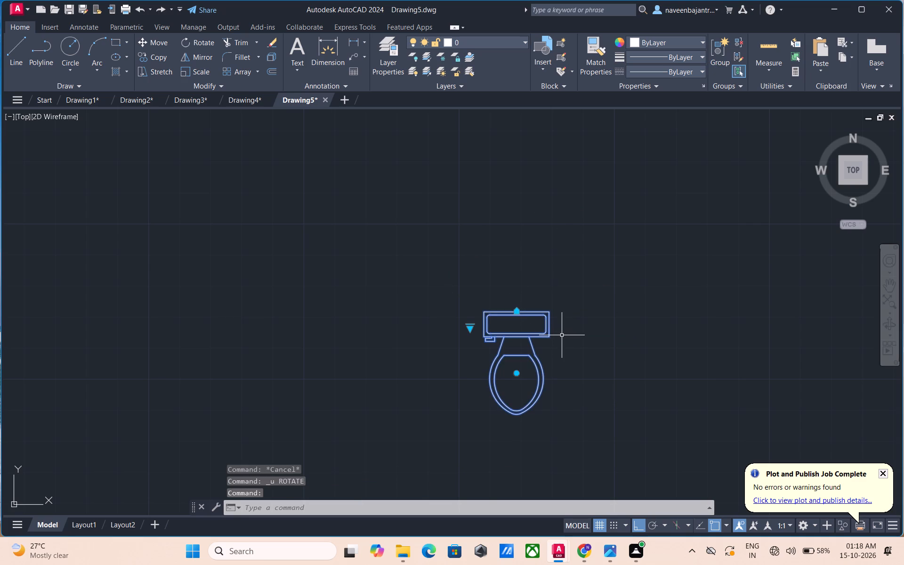
type("ro")
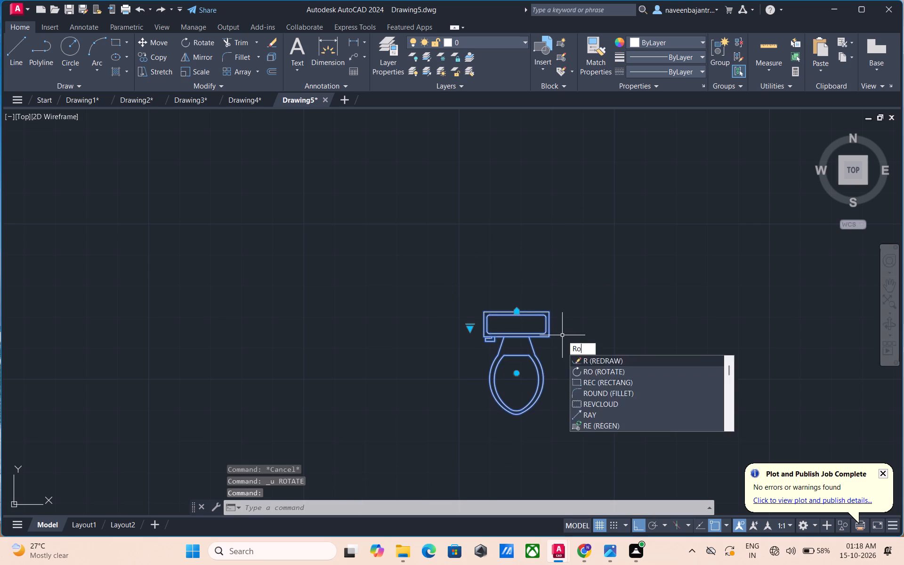
key("space")
left_click(550, 314)
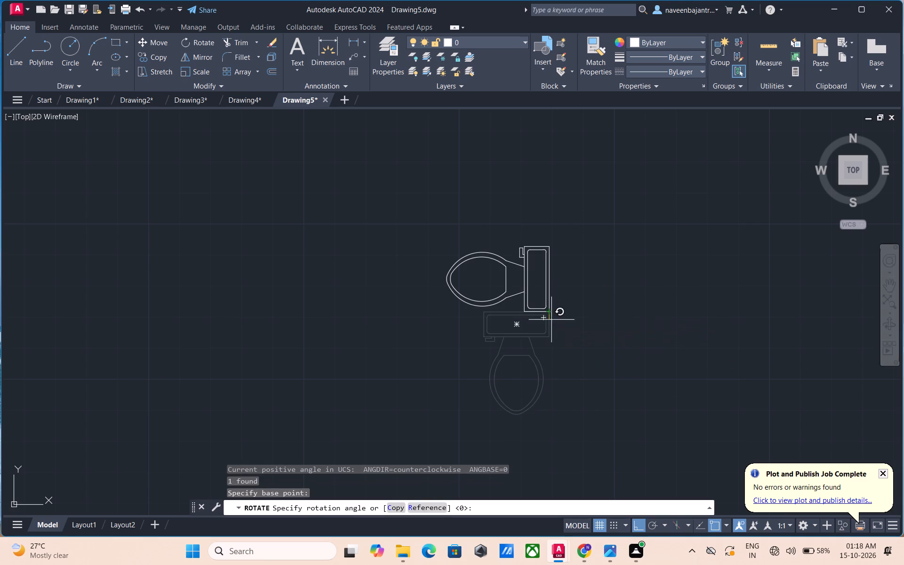
left_click(527, 323)
key("Escape")
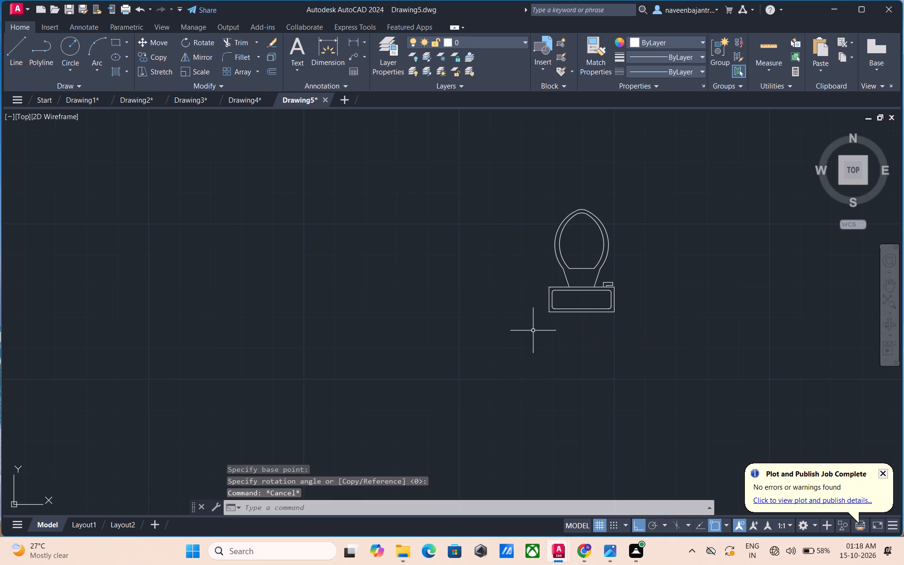
Move the toilet by its tank's lower-left corner, with Ortho off, into the small right-hand room, tank against the bottom wall between door and window wall.
scroll(452, 336, "down", 3)
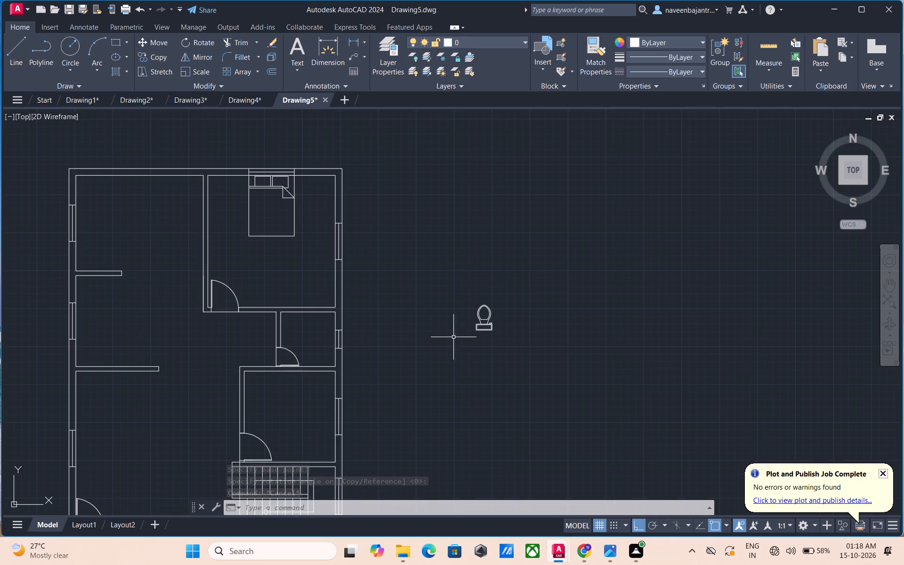
left_click(476, 331)
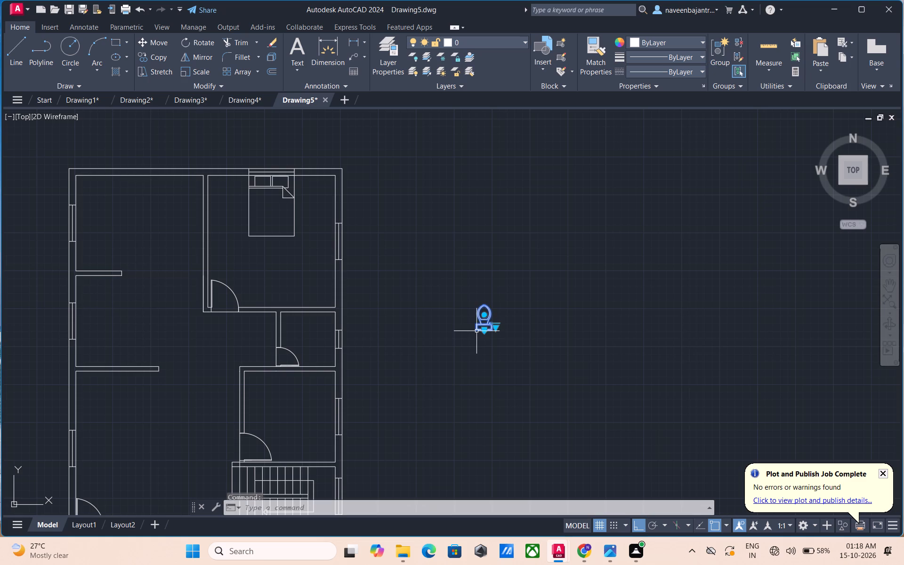
type("m")
key("space")
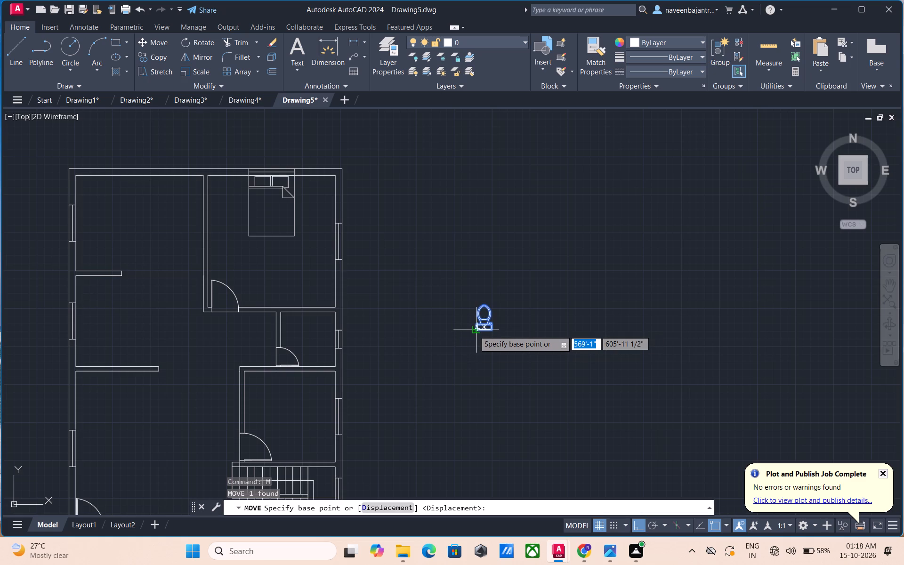
left_click(474, 331)
key("F8")
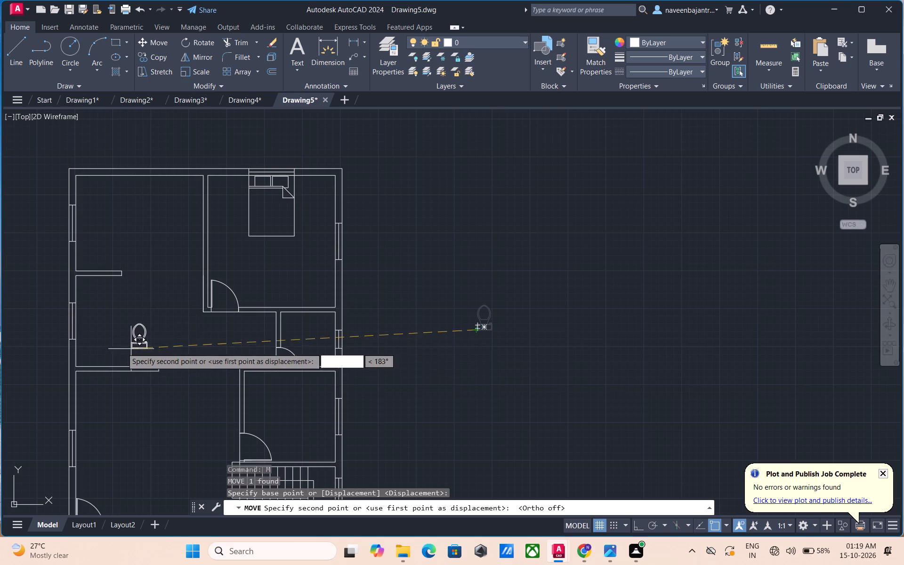
scroll(304, 365, "up", 3)
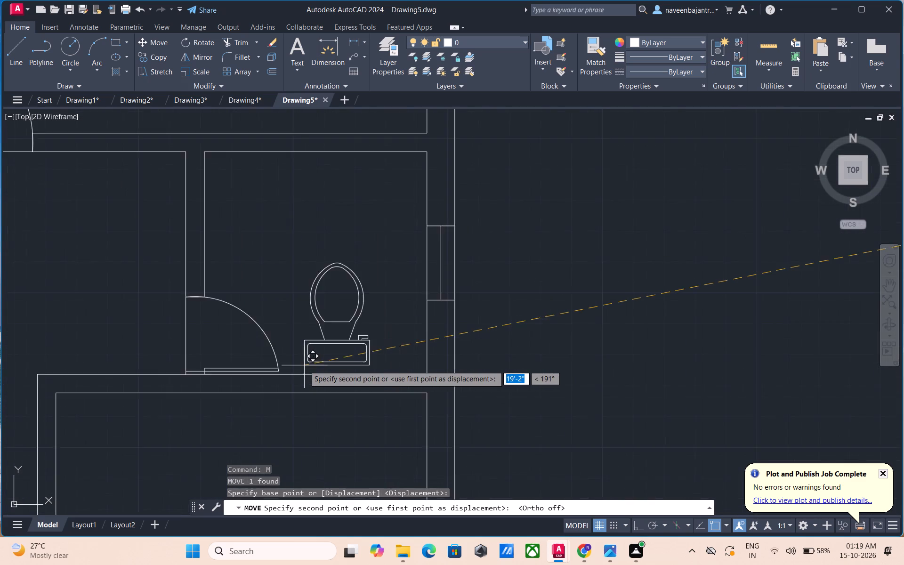
scroll(304, 365, "up", 1)
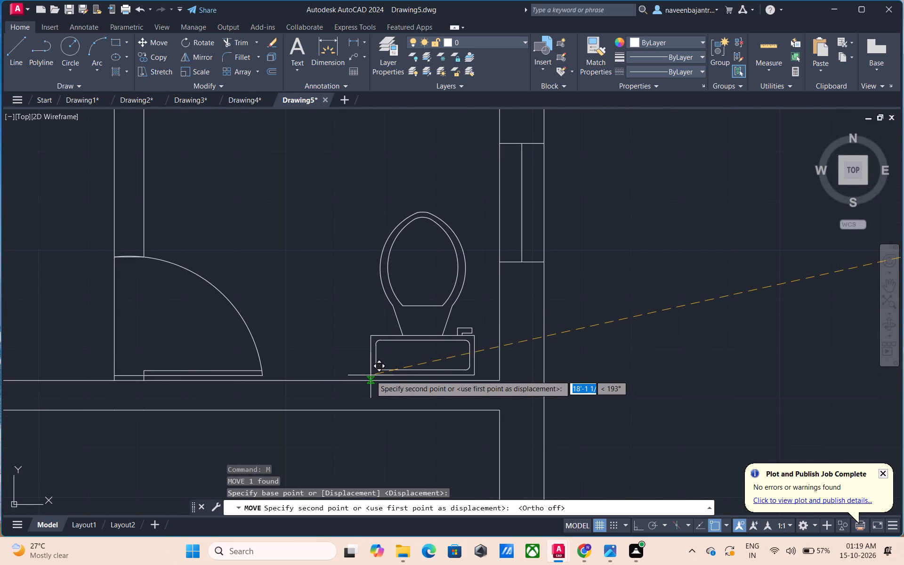
left_click(372, 376)
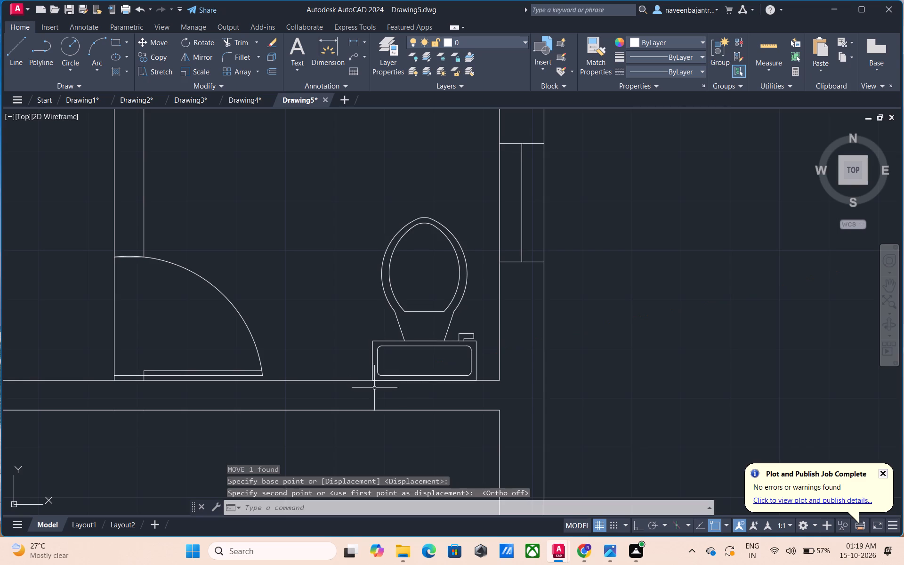
key("Escape")
scroll(465, 407, "down", 3)
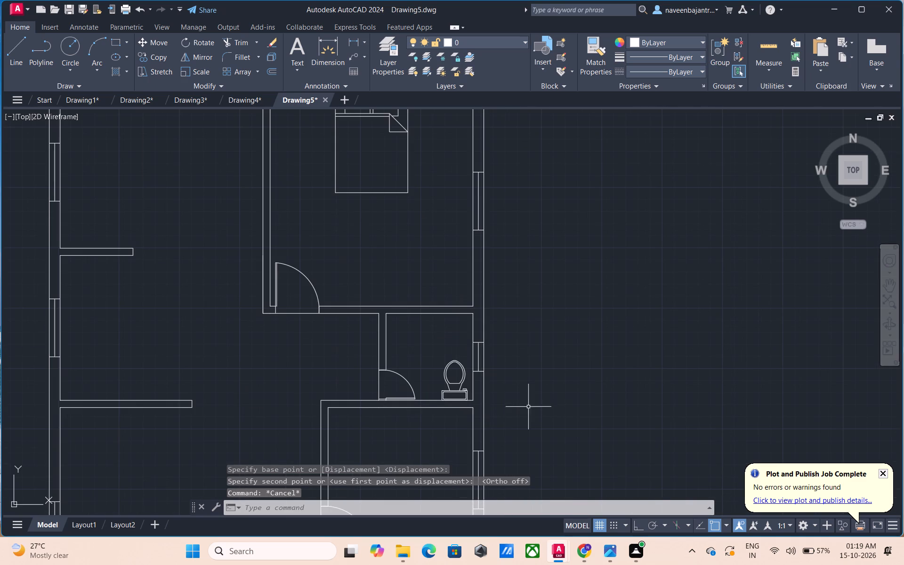
Copy the bed by its lower-right corner from the upper-right bedroom into the bedroom below the toilet, headboard near the top wall.
scroll(537, 402, "down", 1)
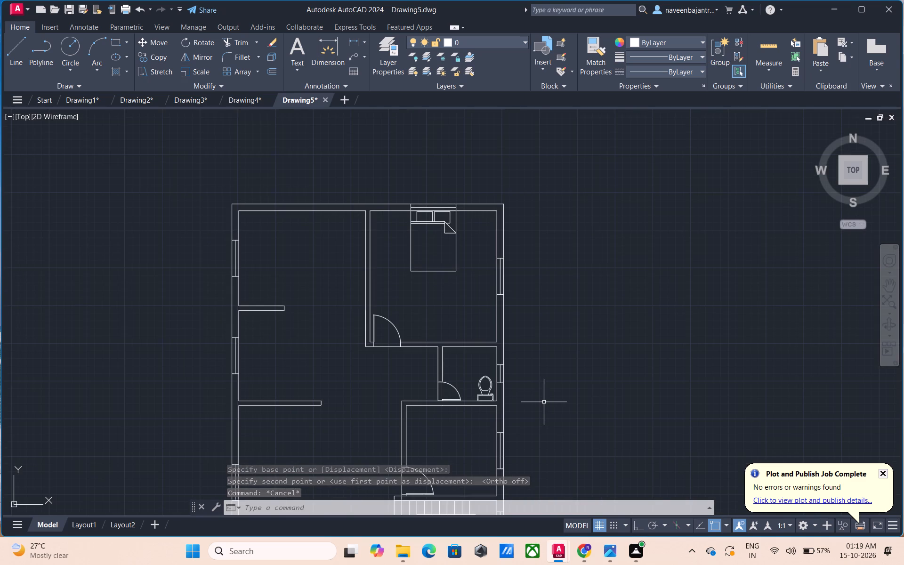
middle_click_drag(544, 402, 470, 384)
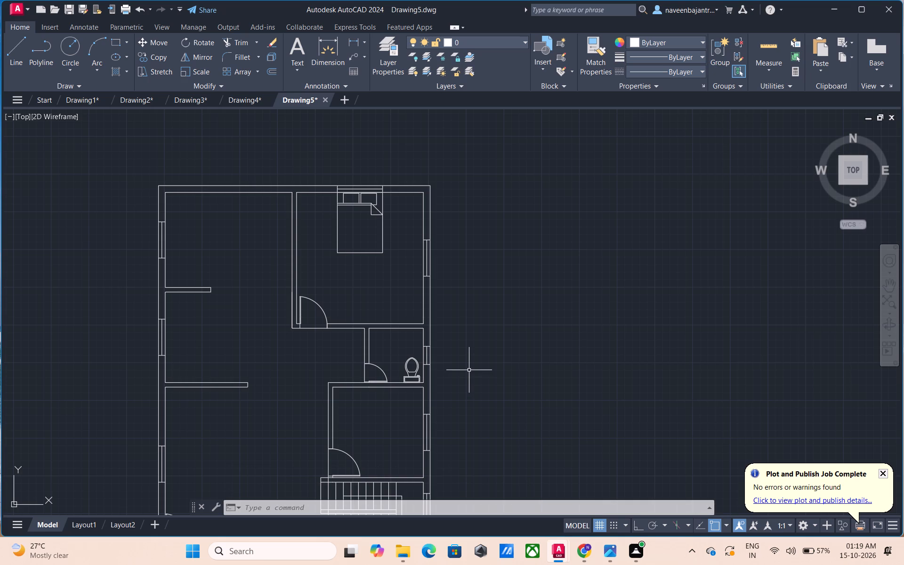
middle_click_drag(473, 393, 462, 347)
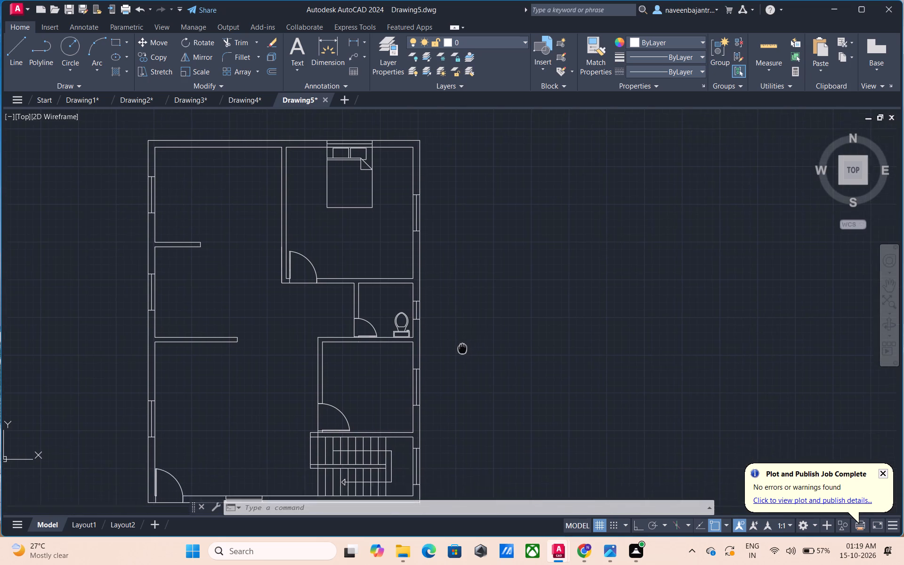
middle_click_drag(462, 347, 461, 328)
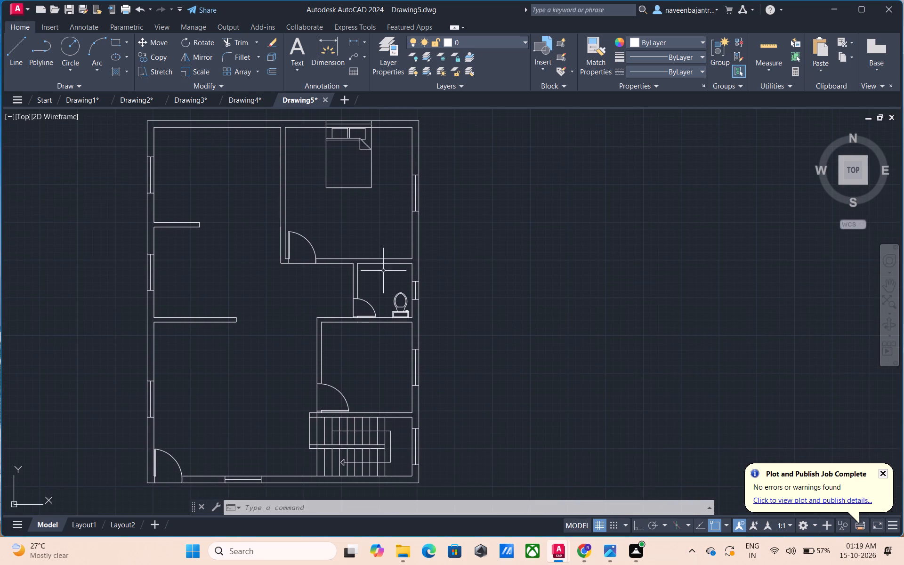
middle_click_drag(363, 236, 355, 295)
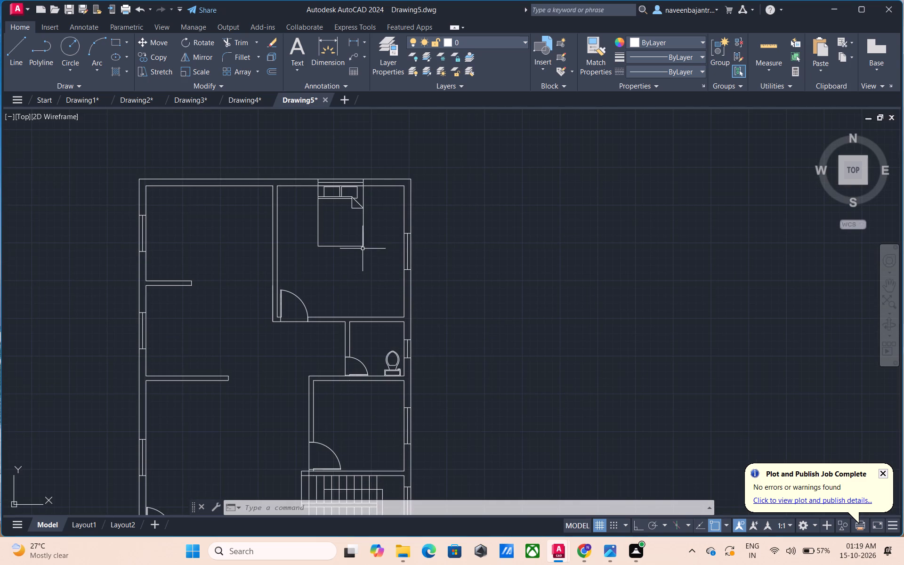
left_click(362, 245)
type("co")
key("space")
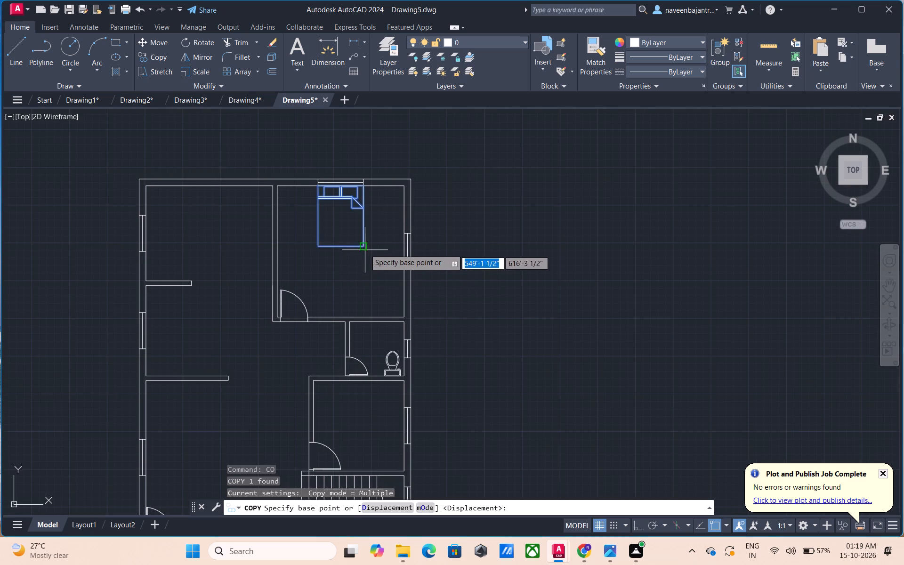
left_click(363, 247)
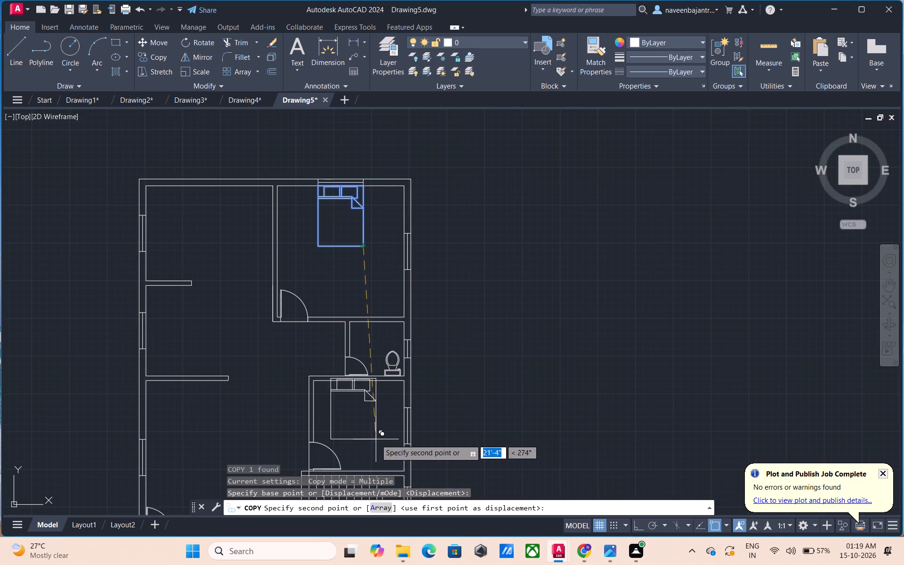
middle_click_drag(380, 442, 389, 426)
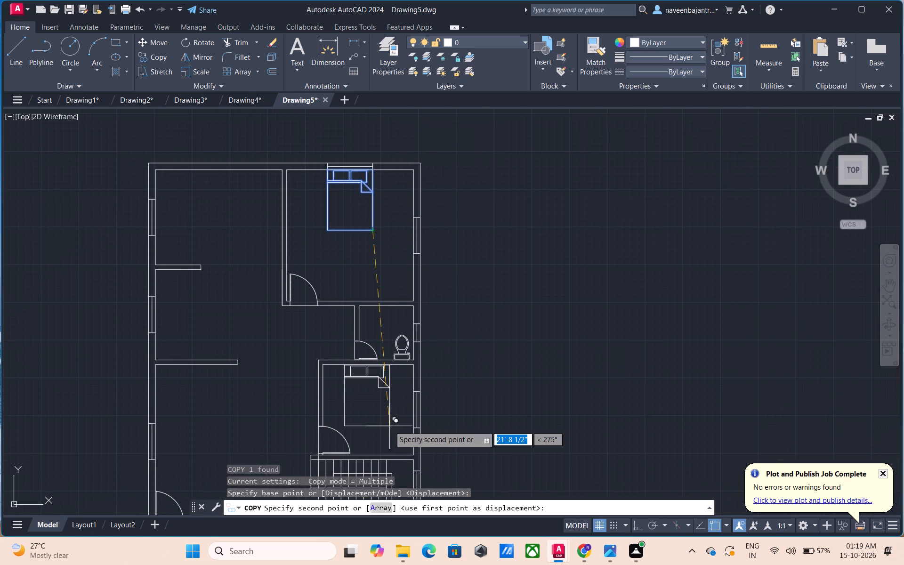
scroll(390, 424, "up", 3)
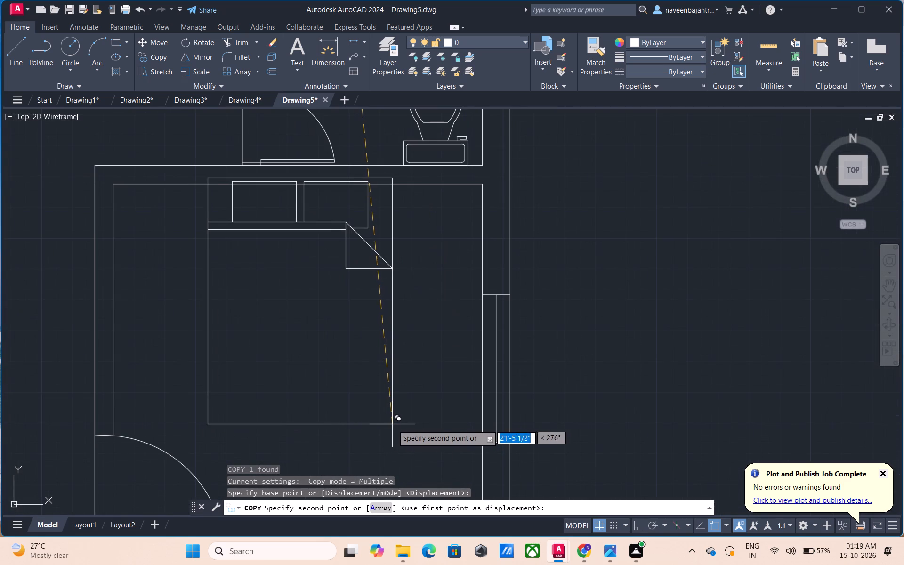
left_click(394, 434)
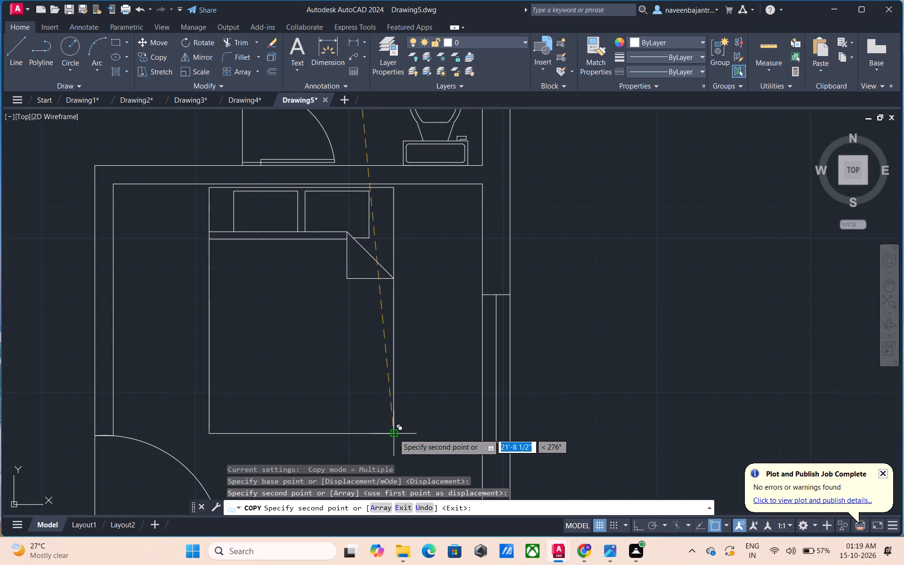
key("Escape")
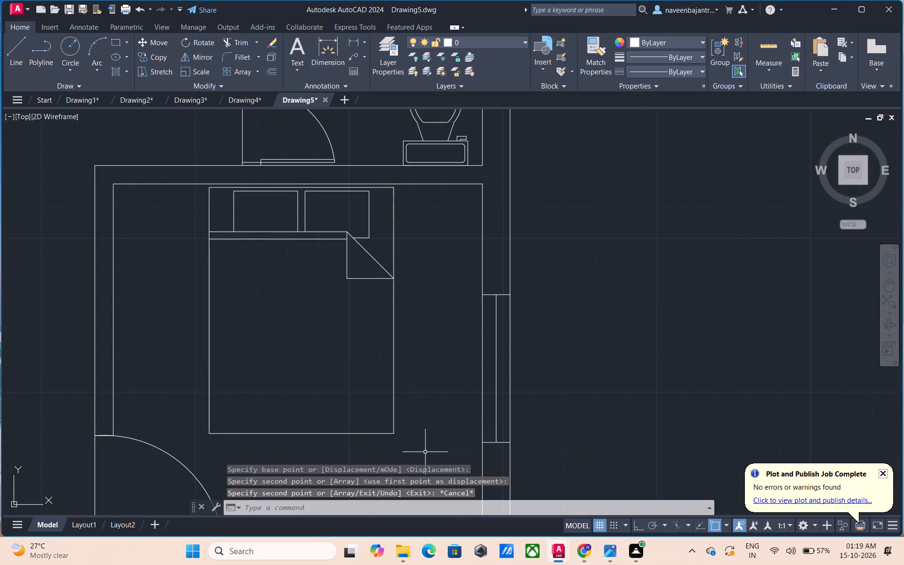
Scale the copied bed down freehand about its lower-right corner, to roughly 70% of its size.
scroll(425, 452, "down", 2)
middle_click_drag(425, 452, 382, 382)
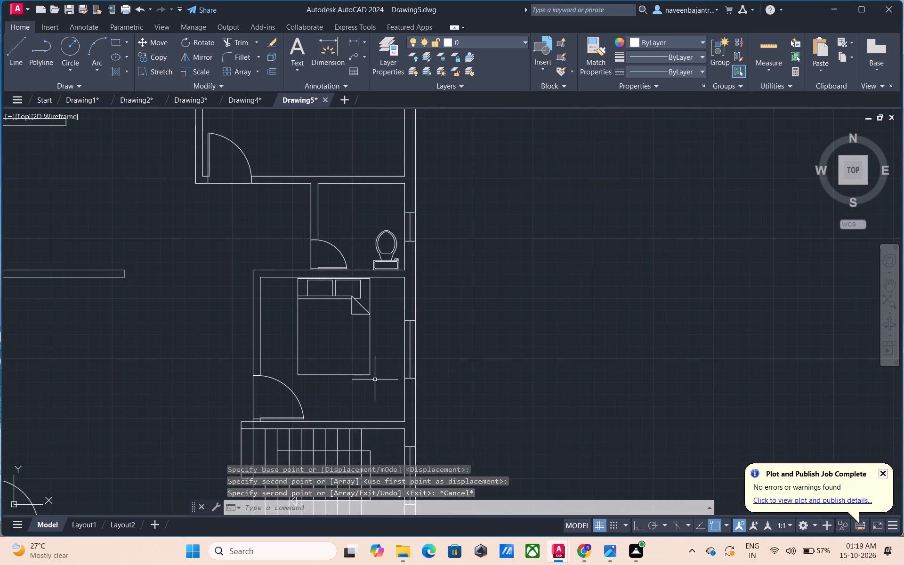
left_click(370, 372)
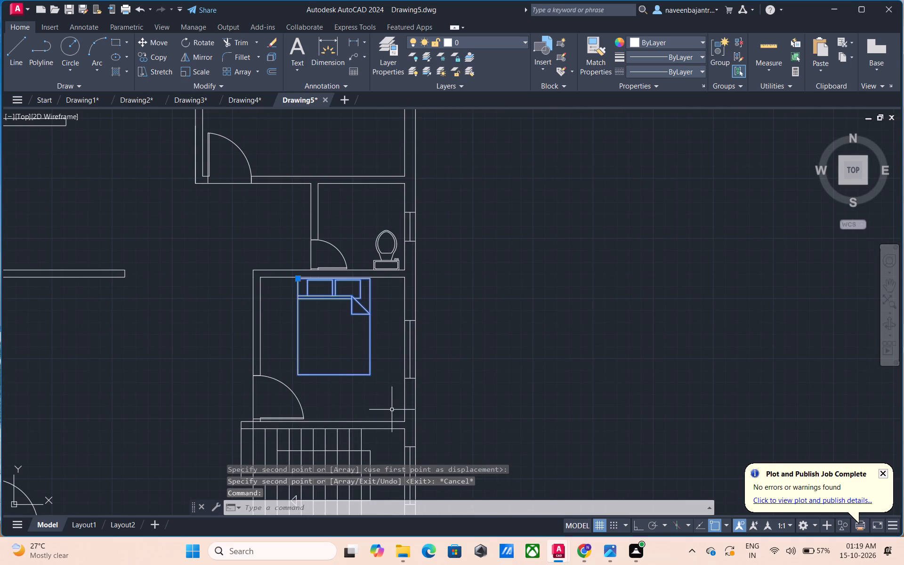
type("sc")
key("space")
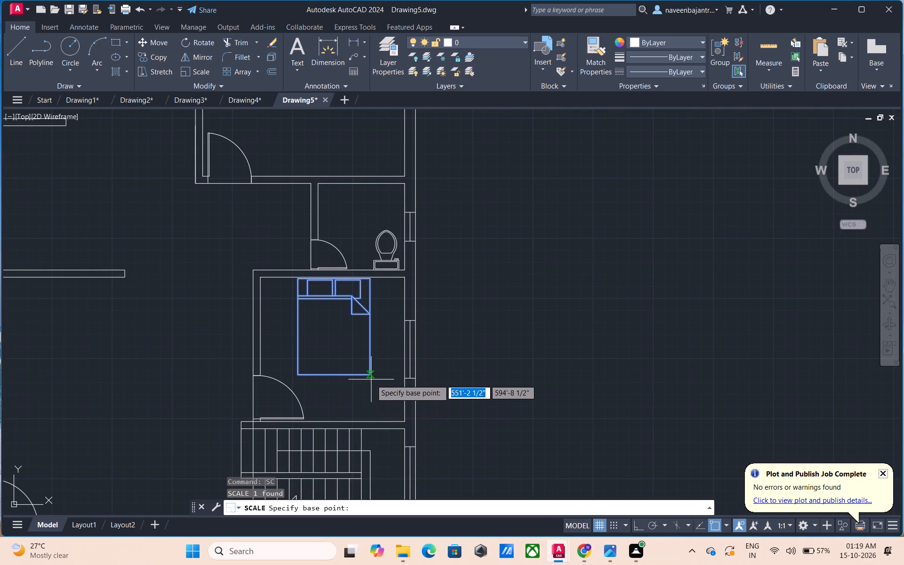
left_click(371, 376)
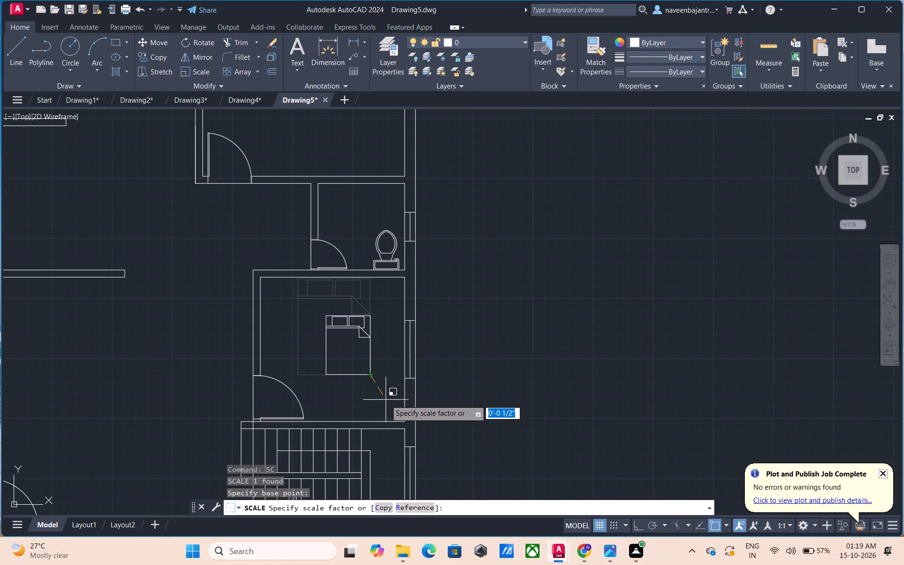
left_click(387, 404)
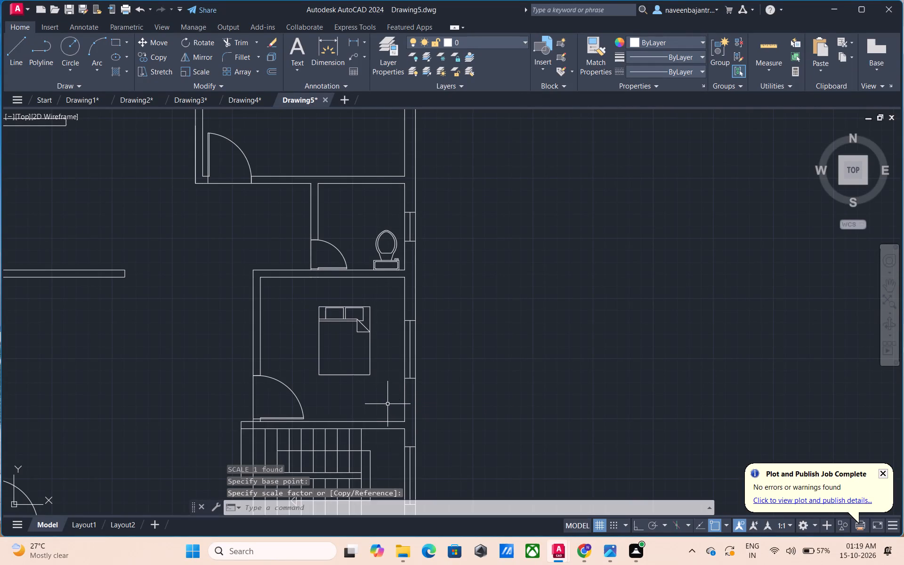
key("Escape")
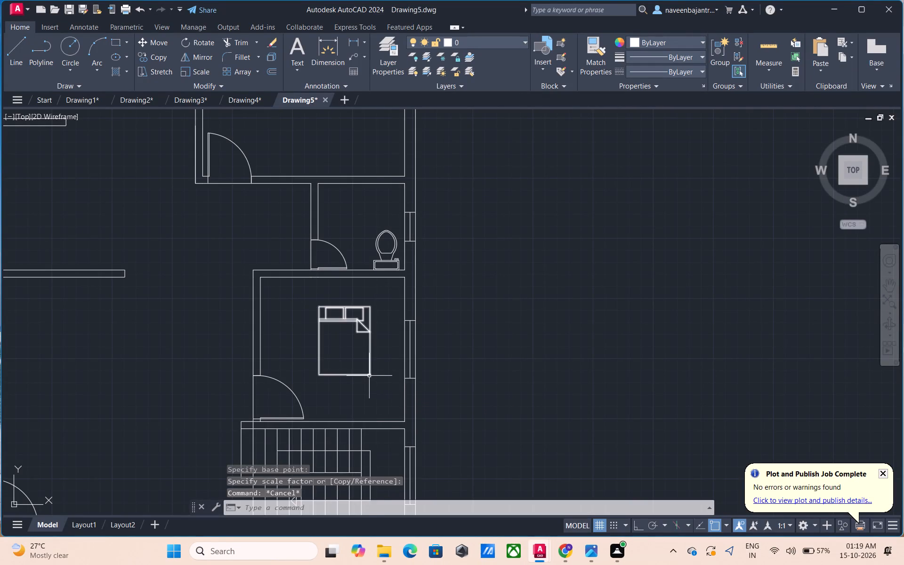
Move the reduced bed by its lower-right corner up and slightly left, so its headboard sits just below the bedroom's top wall.
left_click(369, 376)
type("m")
key("space")
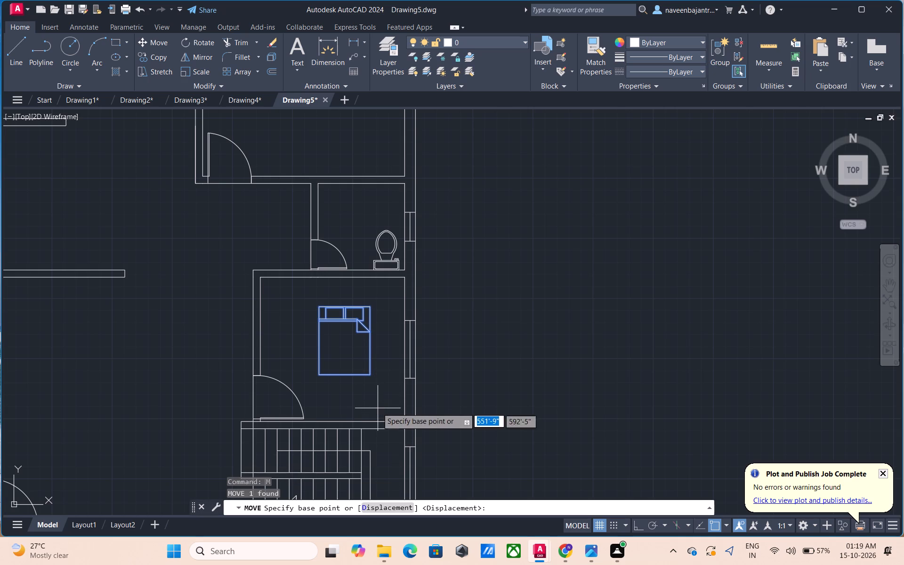
left_click(371, 376)
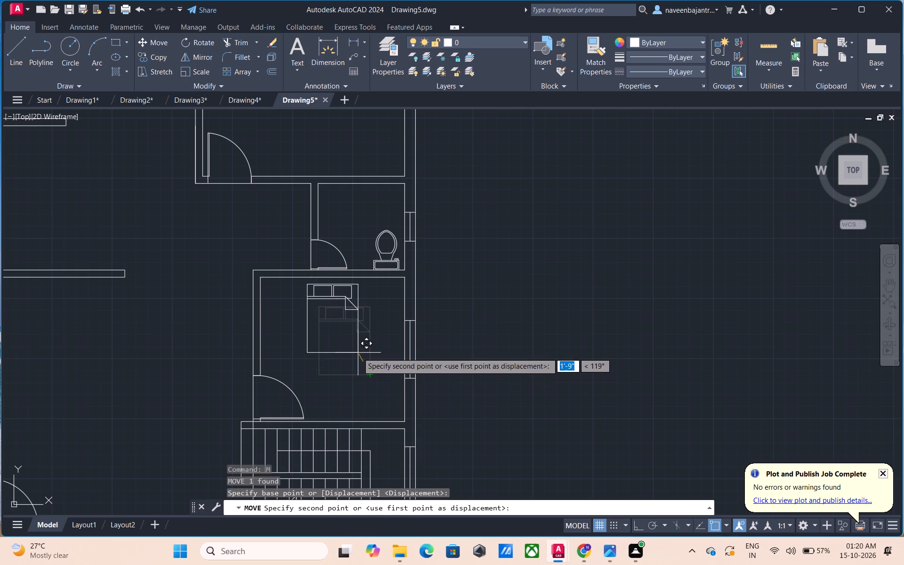
scroll(358, 352, "up", 3)
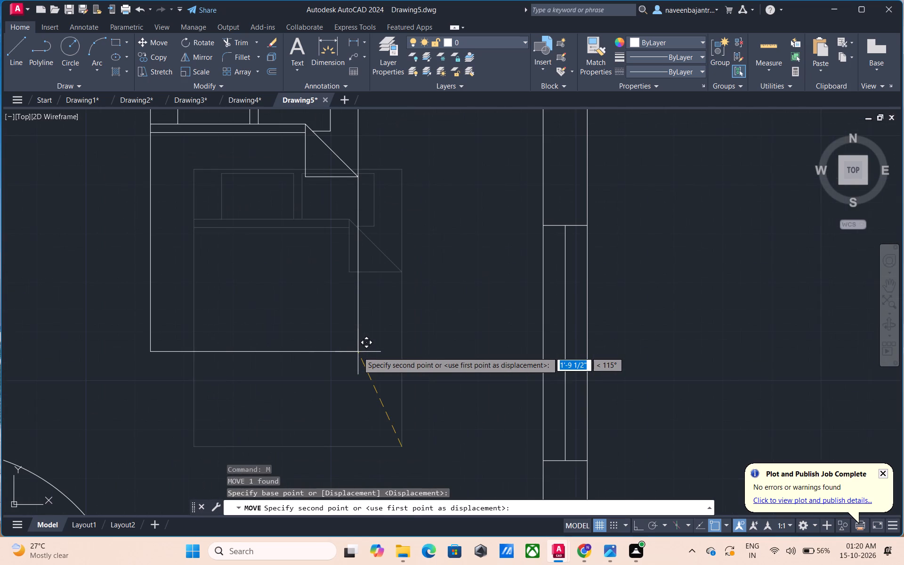
scroll(358, 352, "down", 1)
middle_click_drag(358, 352, 389, 414)
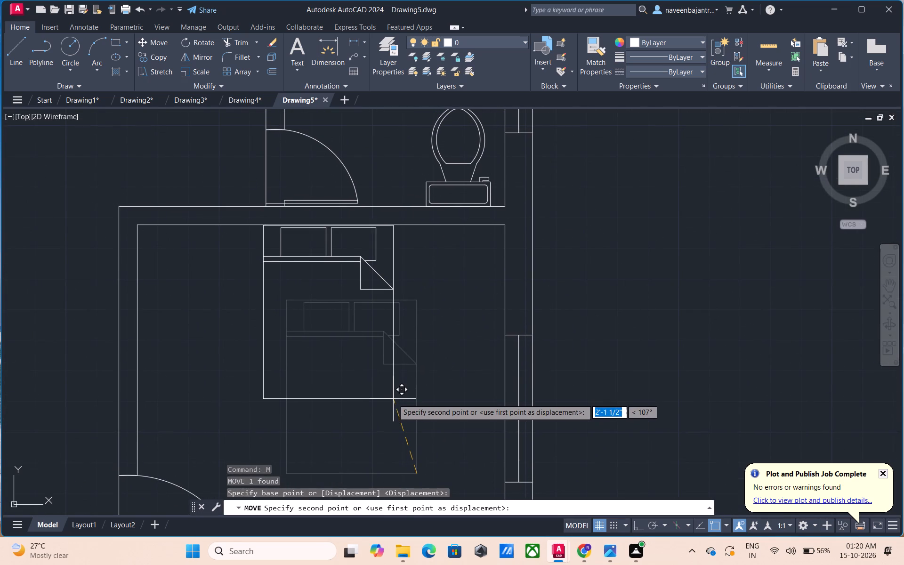
left_click(394, 403)
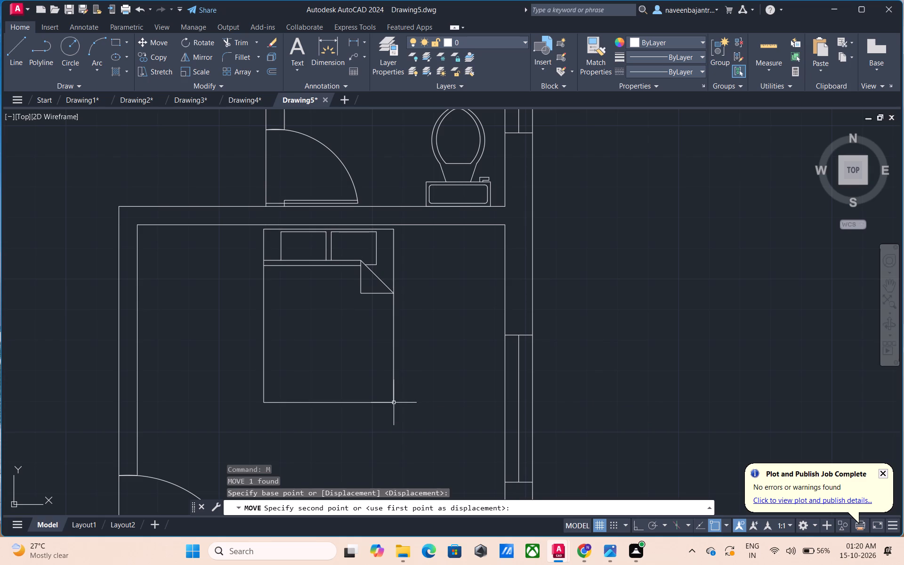
key("Escape")
Insert the Dining Set - 36 x 72 in. block from DesignCenter's Home - Space Planner blocks in empty space left of the plan, then close DesignCenter.
scroll(418, 421, "down", 4)
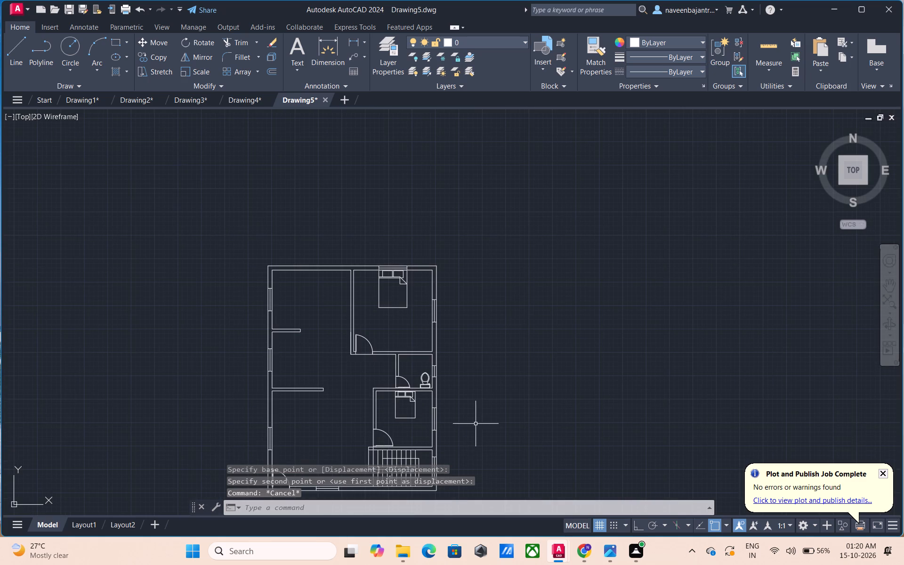
middle_click_drag(476, 422, 478, 376)
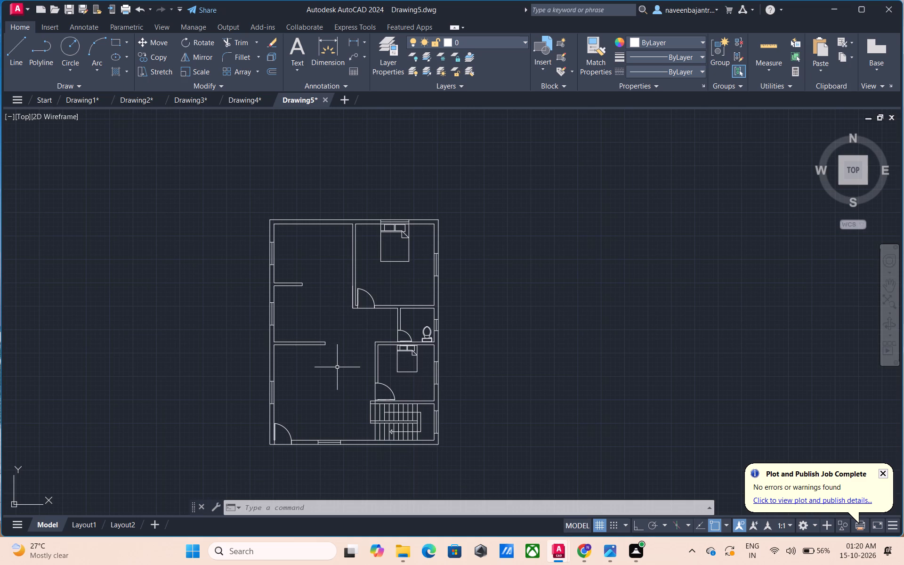
middle_click_drag(161, 301, 278, 293)
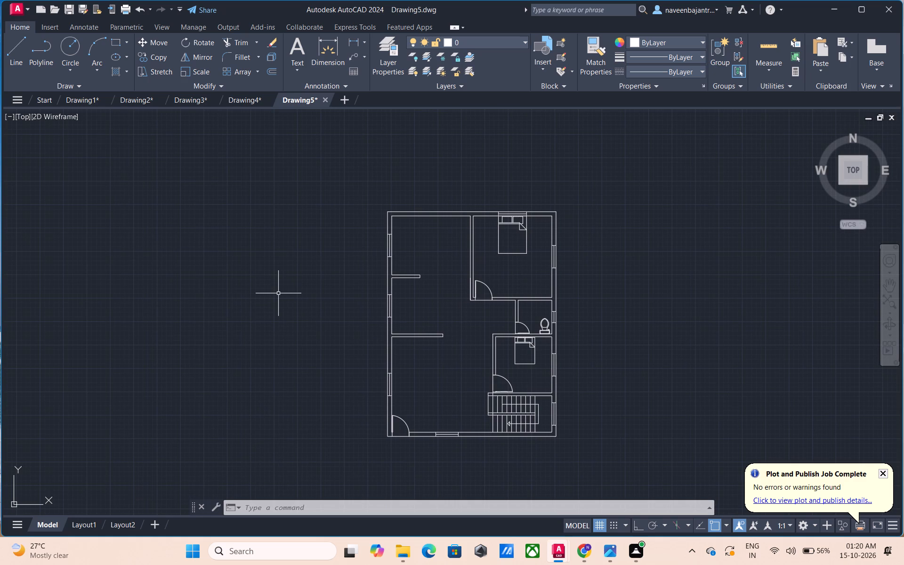
key("Escape")
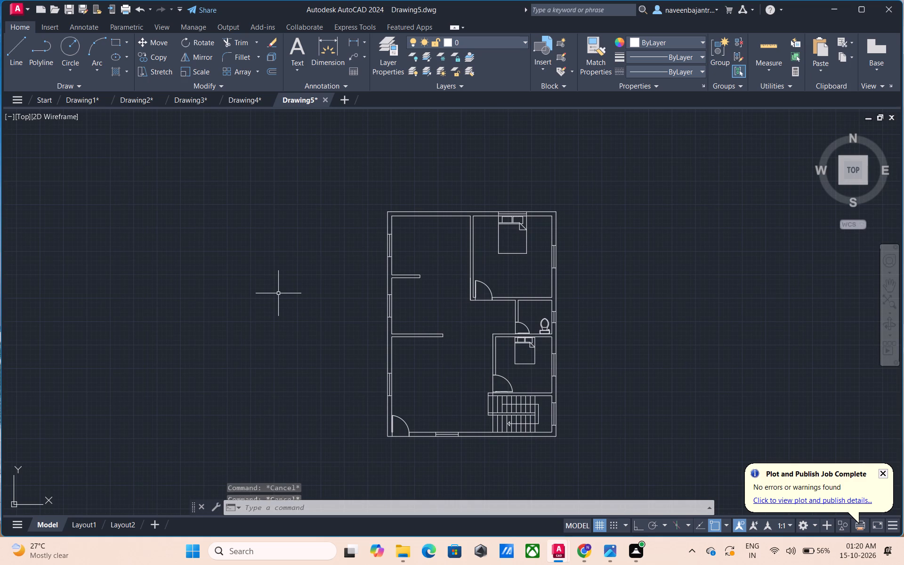
type("dc")
key("space")
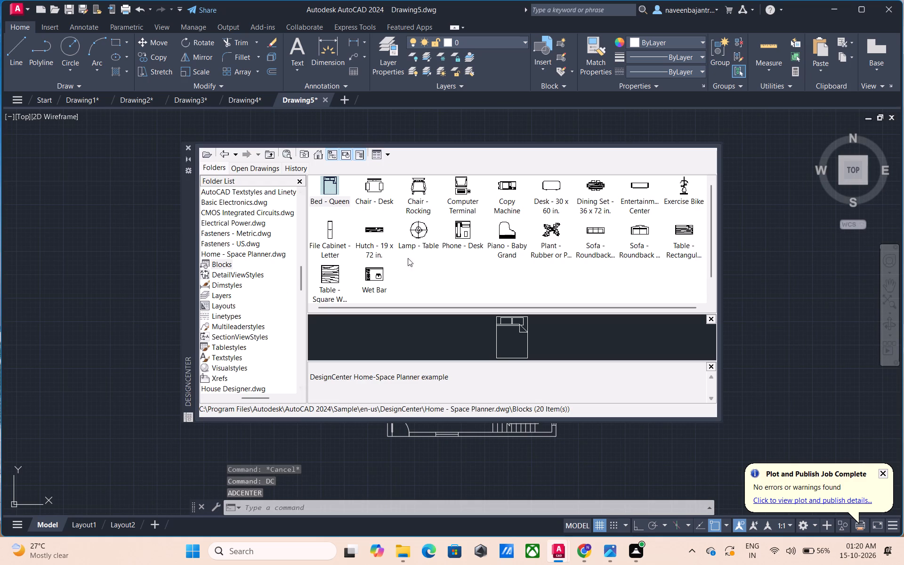
left_click_drag(598, 181, 163, 232)
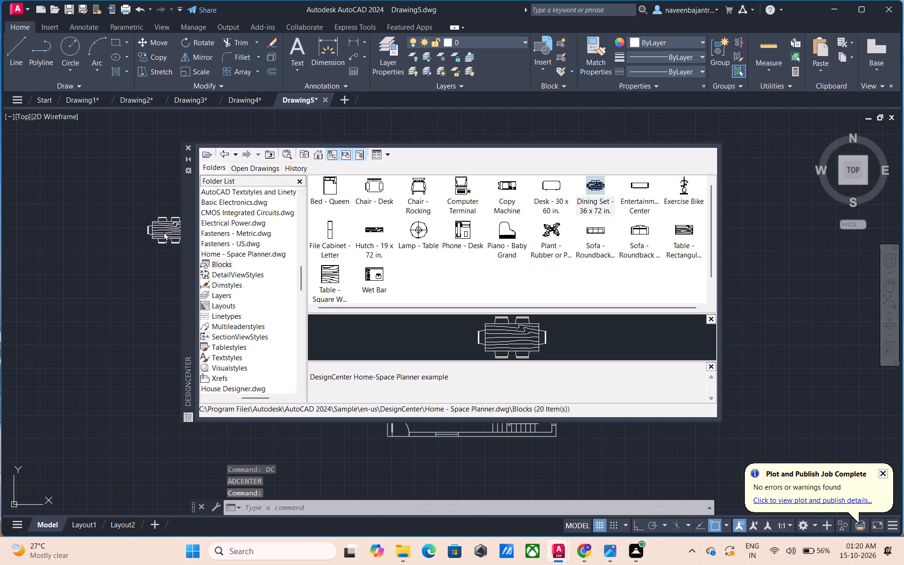
left_click_drag(163, 232, 127, 234)
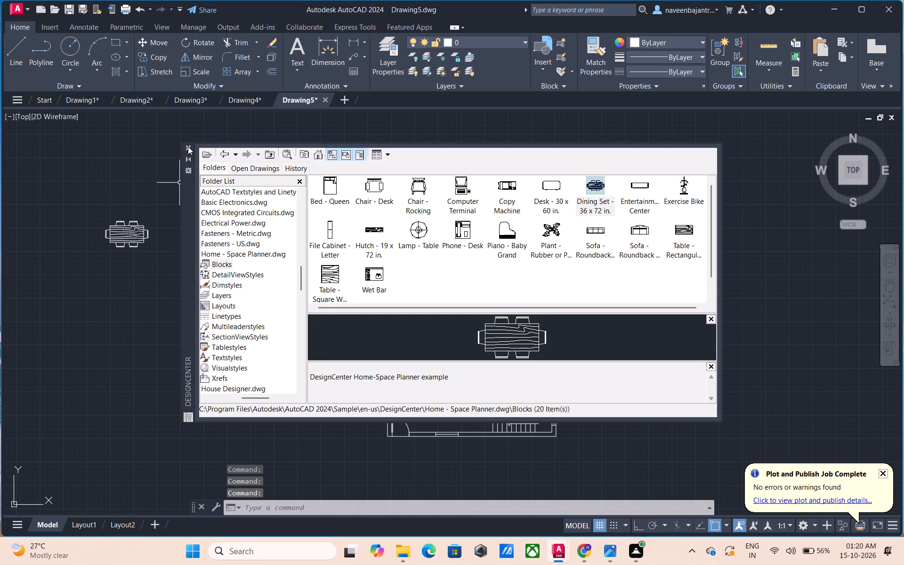
left_click(188, 146)
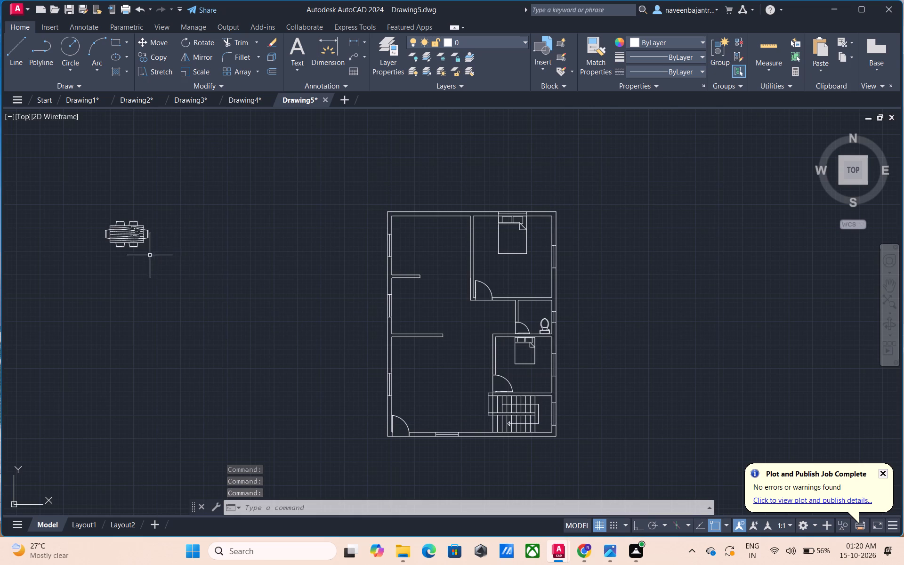
Move the dining set by its table centre into the plan, between the two short partition walls beside the left wall's middle window.
left_click(130, 233)
type("m")
key("space")
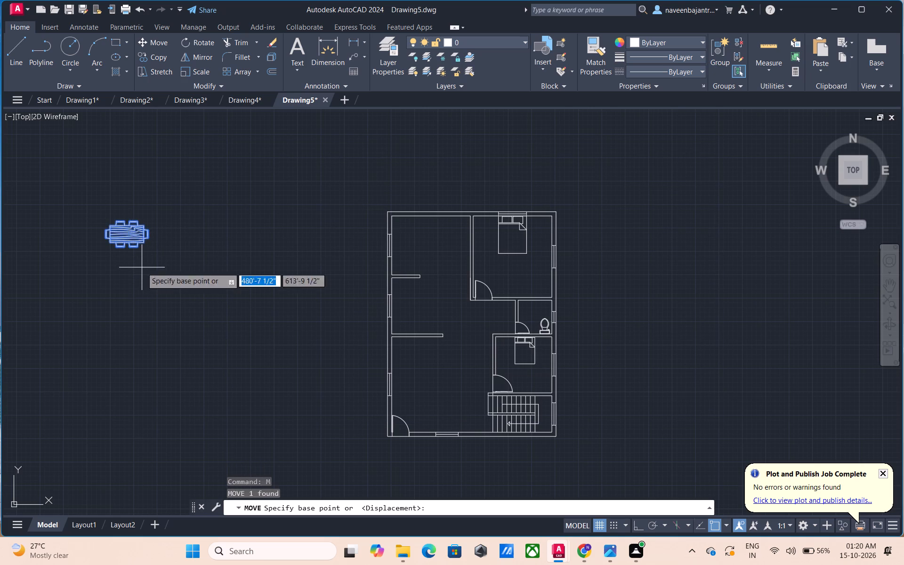
left_click(128, 233)
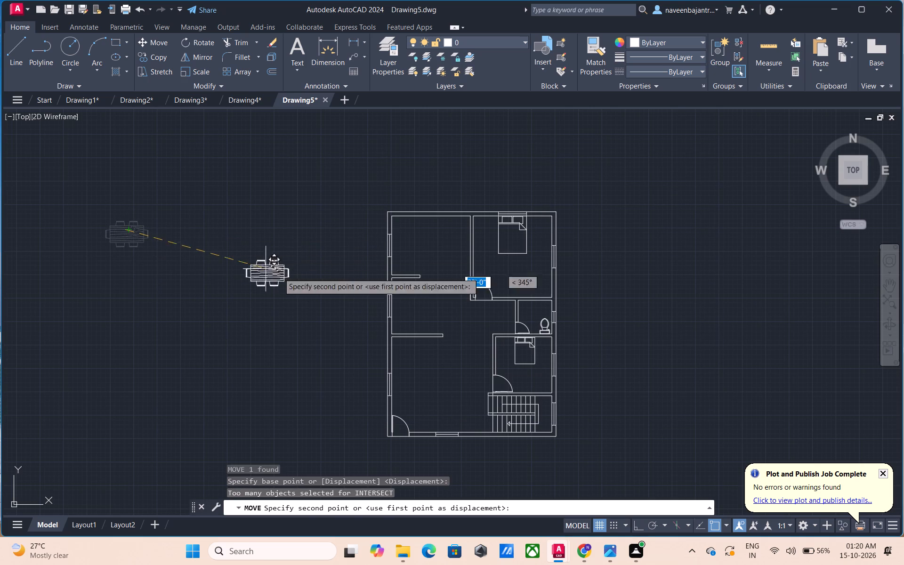
scroll(410, 308, "up", 3)
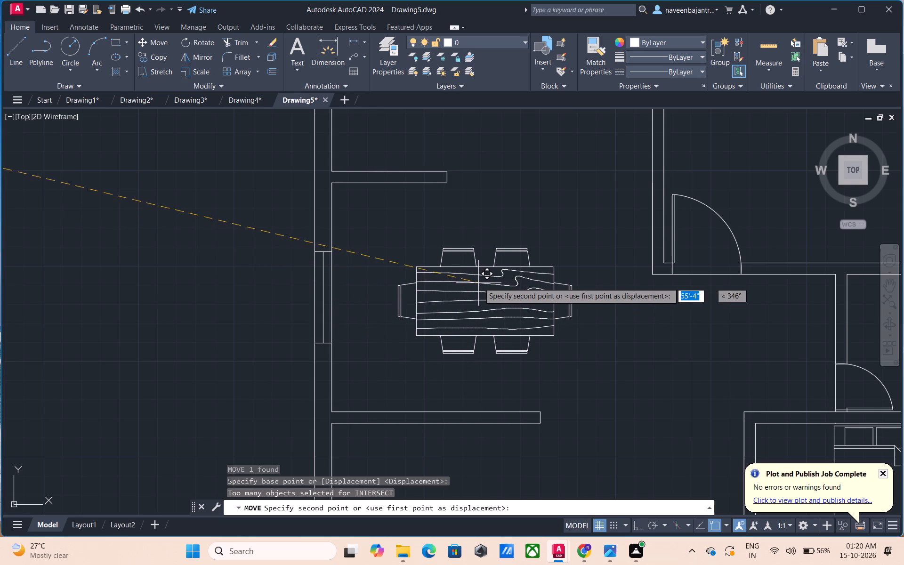
left_click(479, 282)
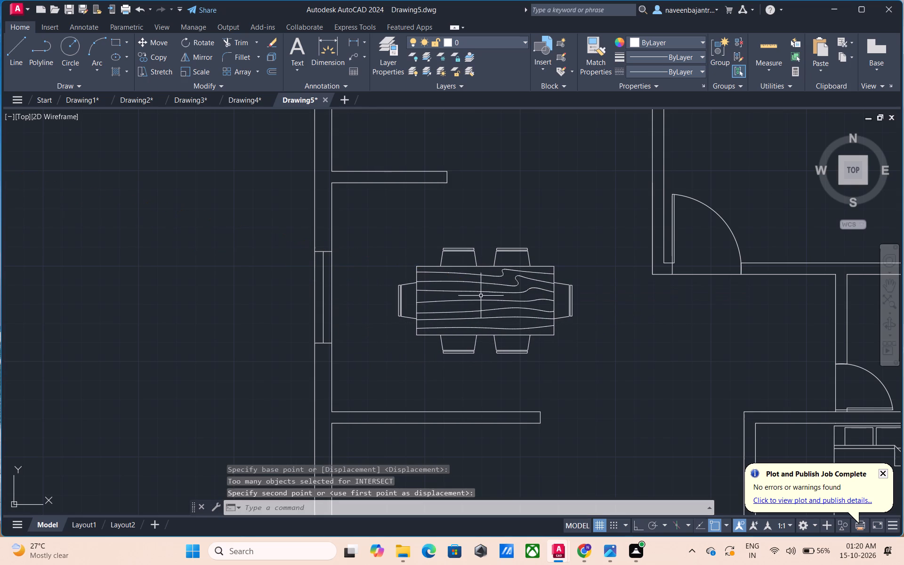
key("Escape")
scroll(597, 380, "down", 1)
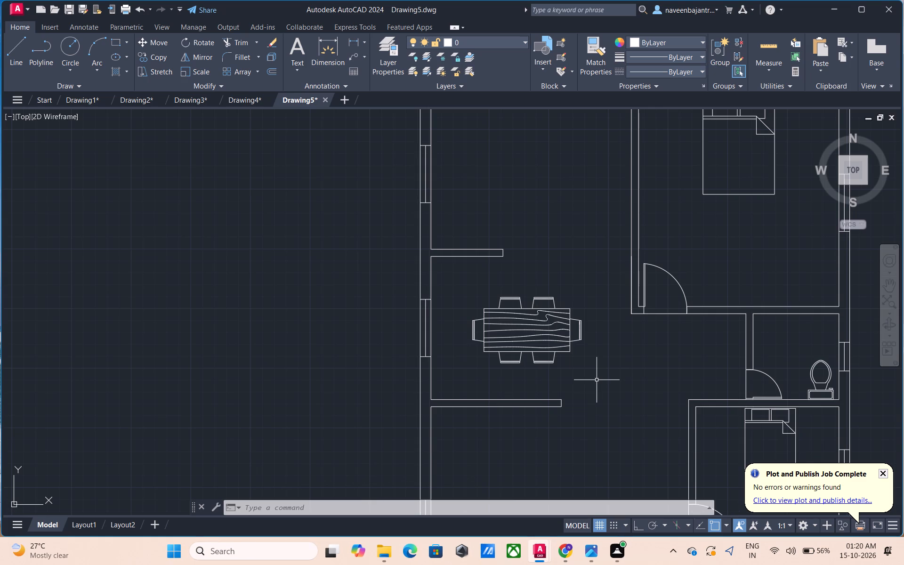
Trim the short wall-line segment crossing the staircase's middle divider near its left end.
scroll(597, 387, "down", 2)
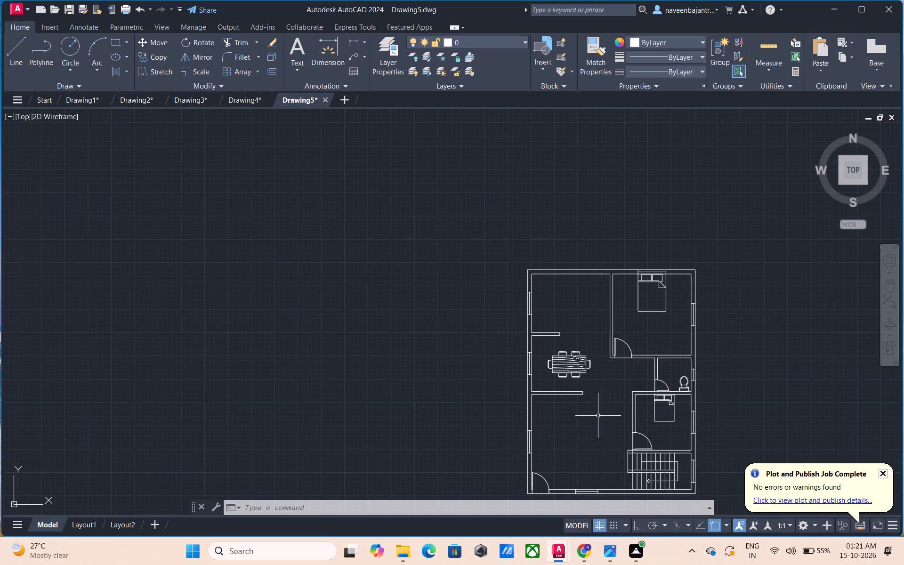
middle_click_drag(597, 420, 393, 358)
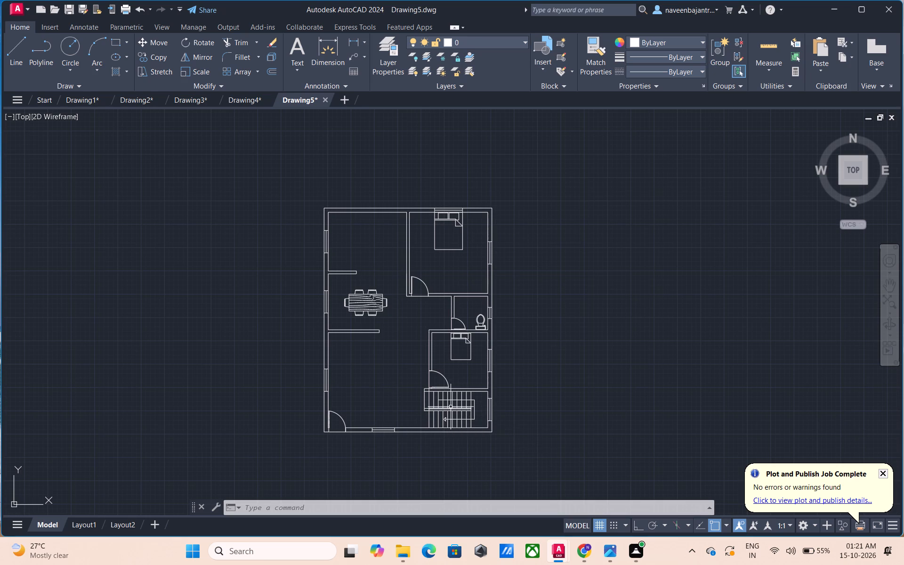
scroll(416, 415, "up", 2)
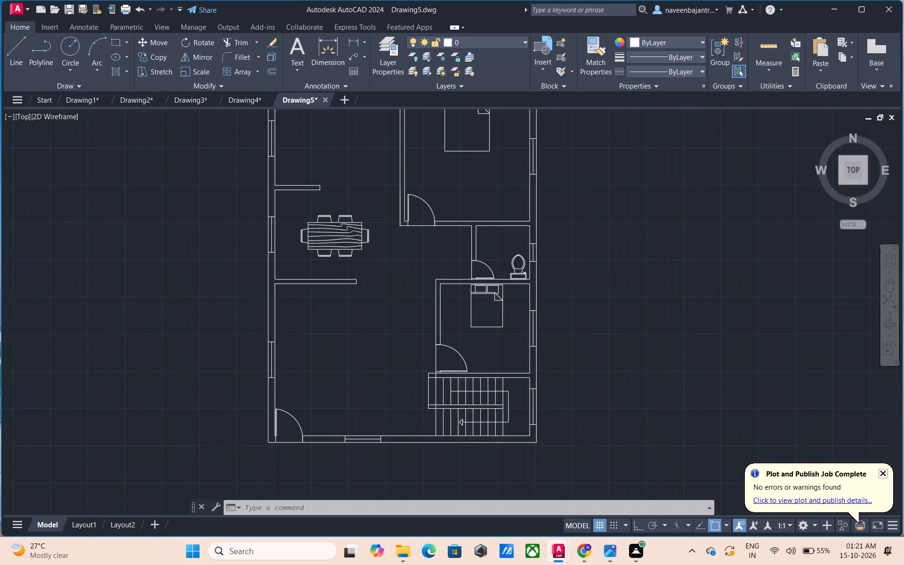
scroll(416, 415, "up", 2)
key("Escape")
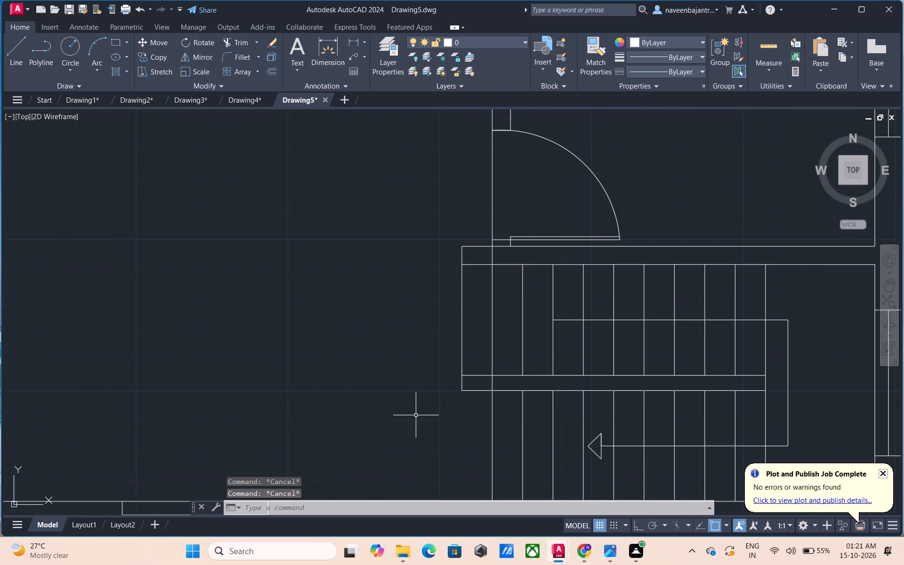
type("tr")
key("space")
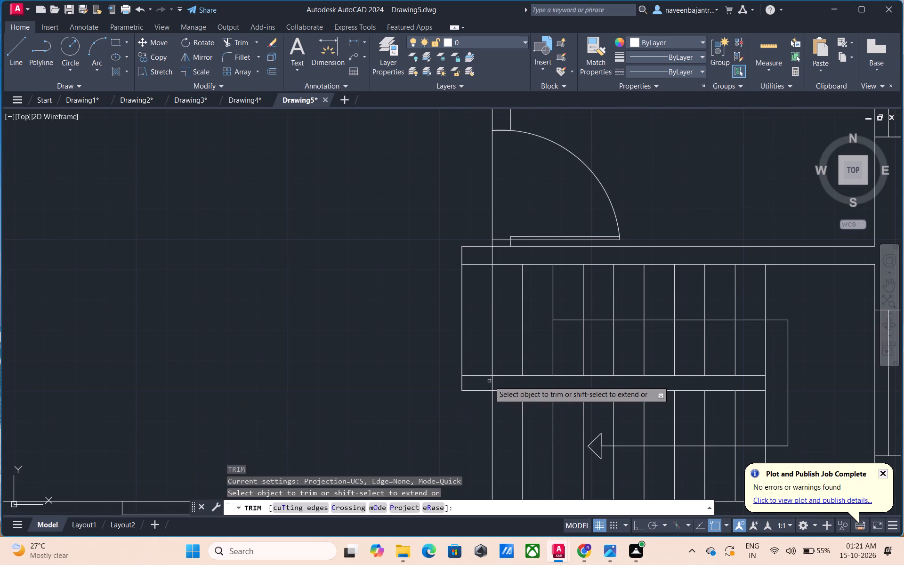
left_click(492, 381)
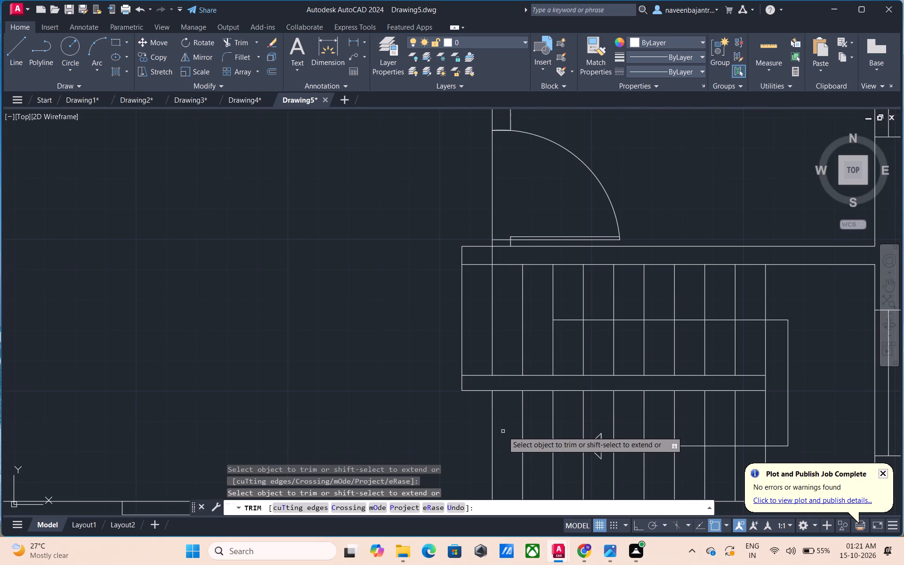
key("Escape")
Hatch the upper exterior walls, bedroom and bathroom walls, and both left partition walls with a Solid pattern in black (0,0,0).
scroll(503, 431, "down", 3)
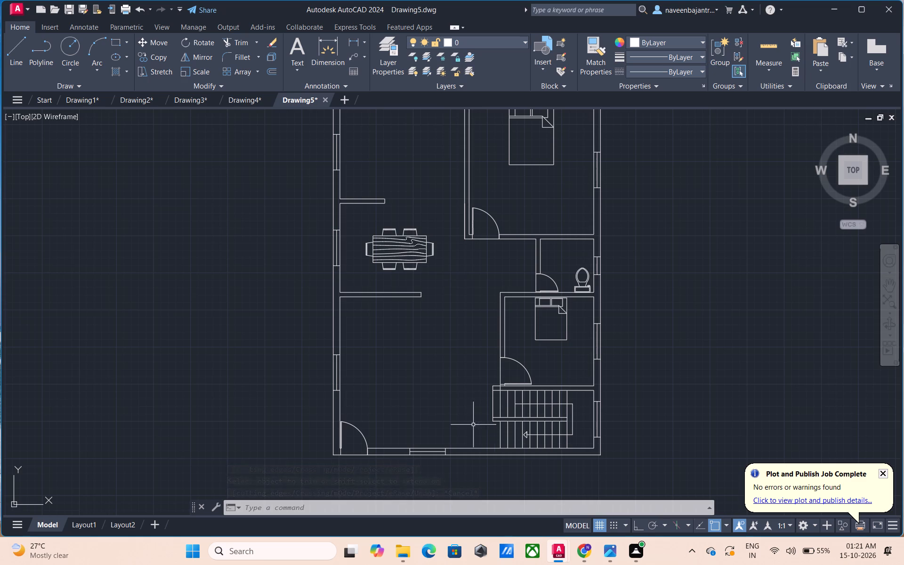
middle_click_drag(454, 415, 420, 395)
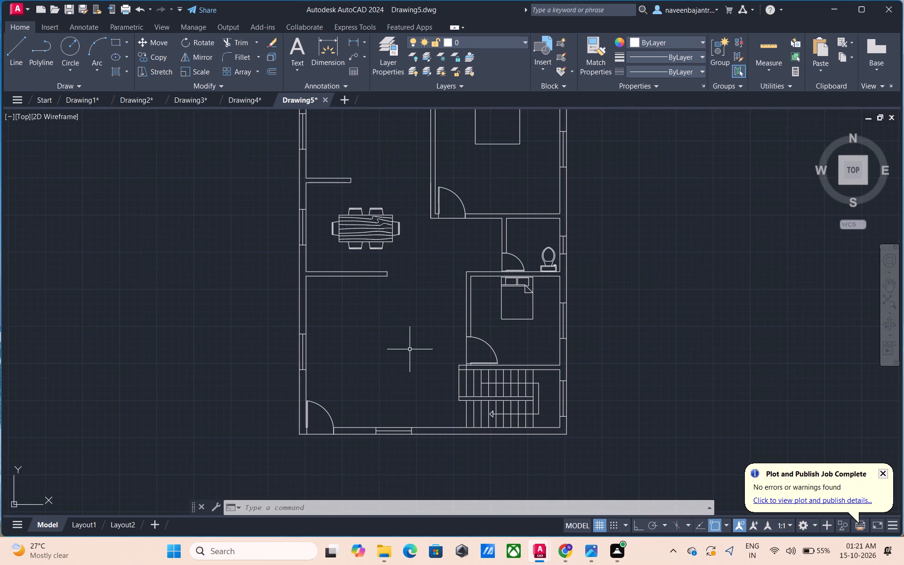
middle_click_drag(410, 348, 383, 442)
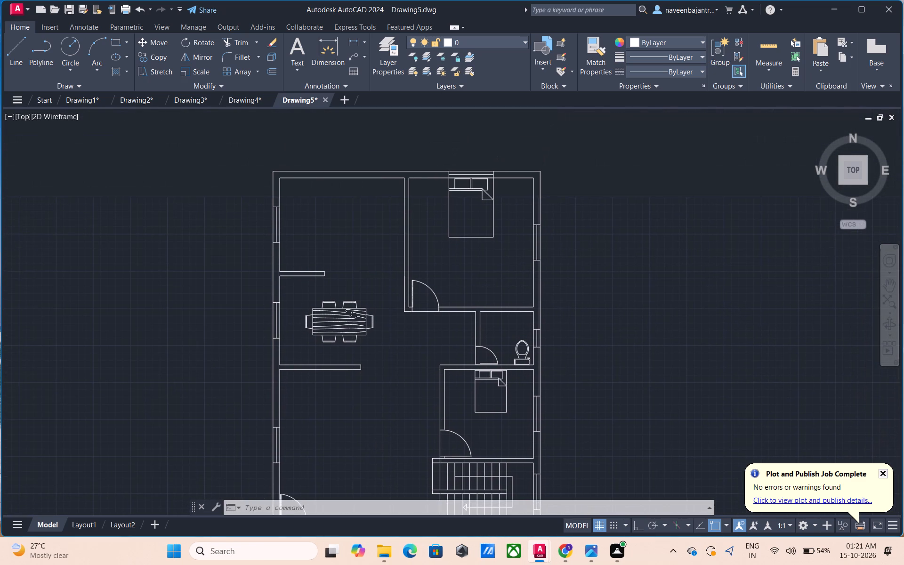
key("Escape")
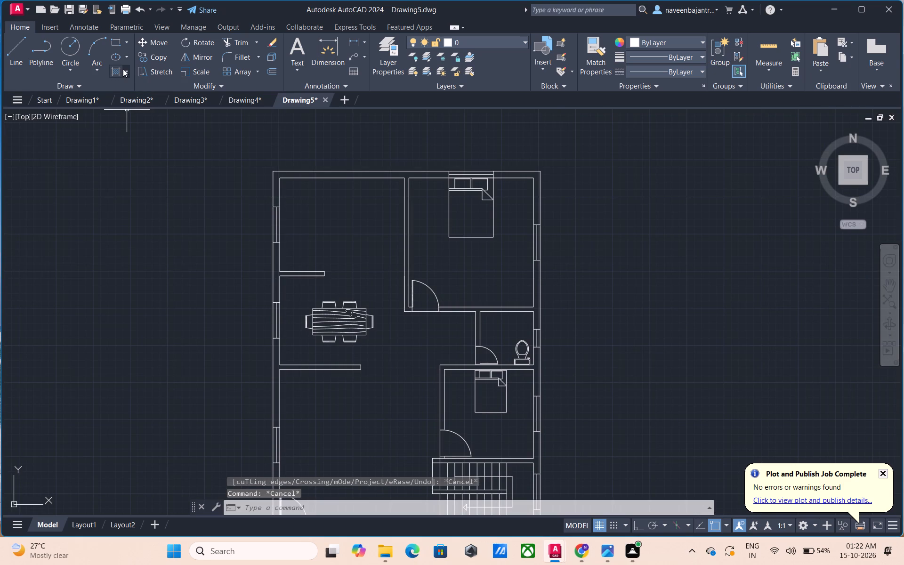
left_click(116, 73)
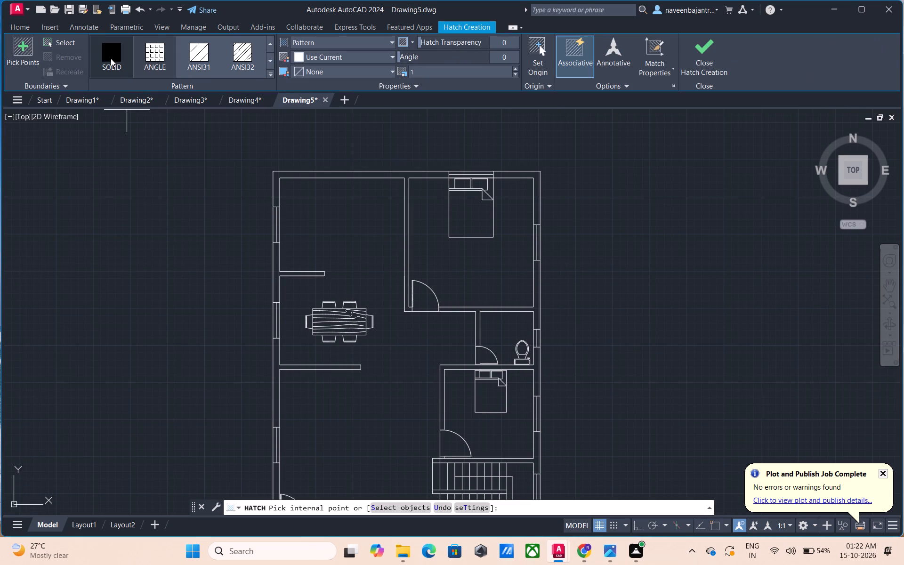
left_click(111, 58)
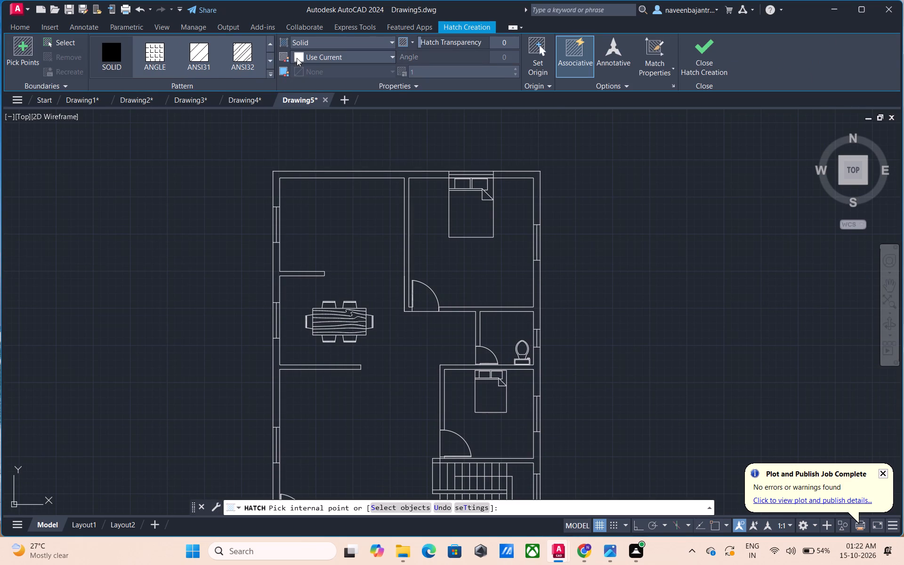
left_click(297, 58)
left_click(294, 108)
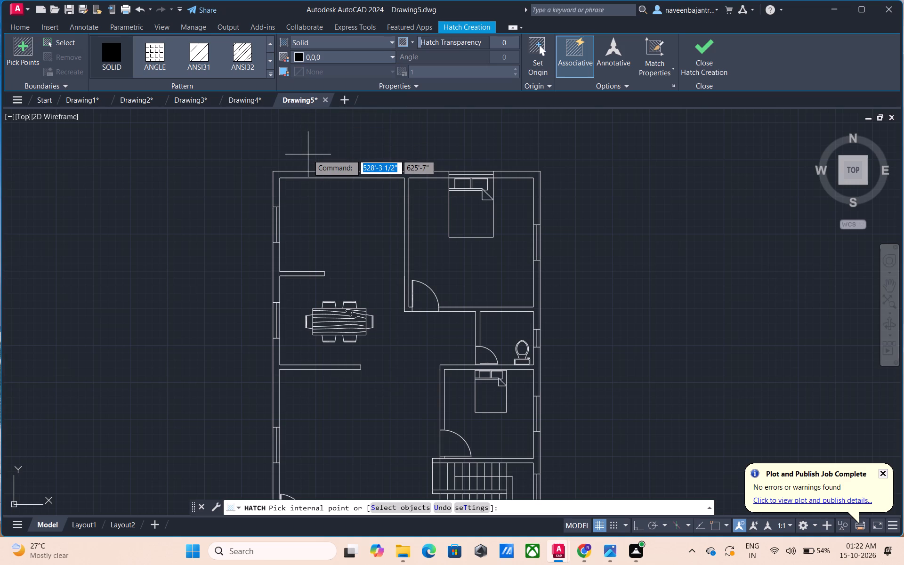
left_click(406, 174)
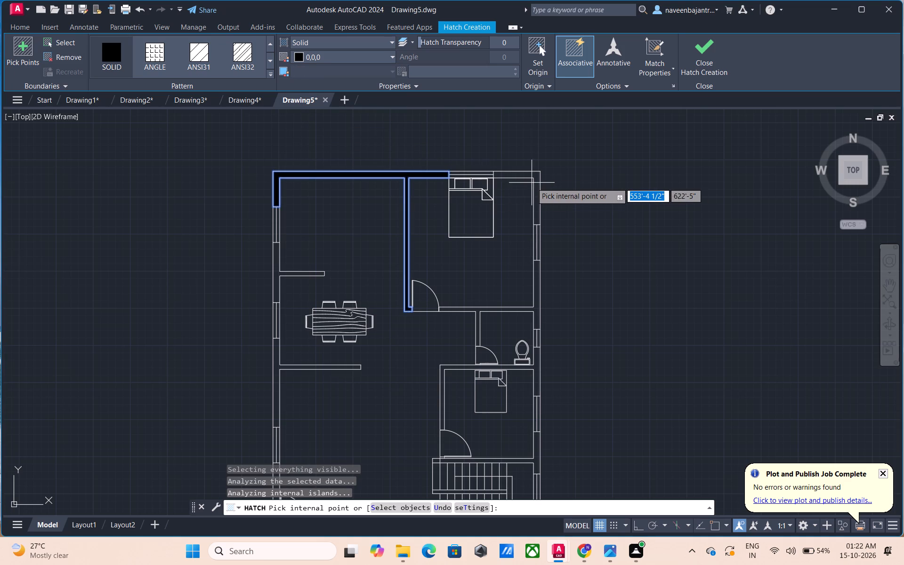
left_click(533, 174)
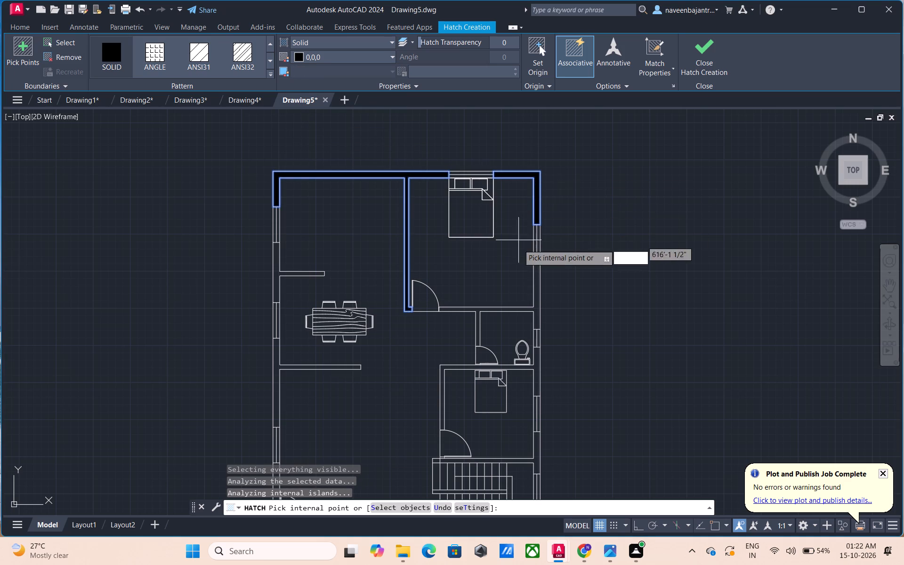
left_click(538, 284)
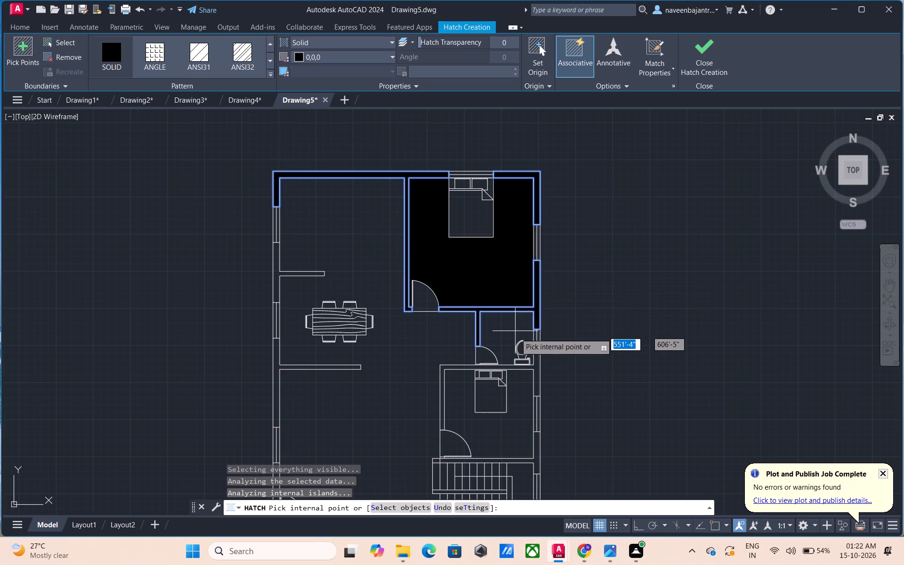
left_click(537, 375)
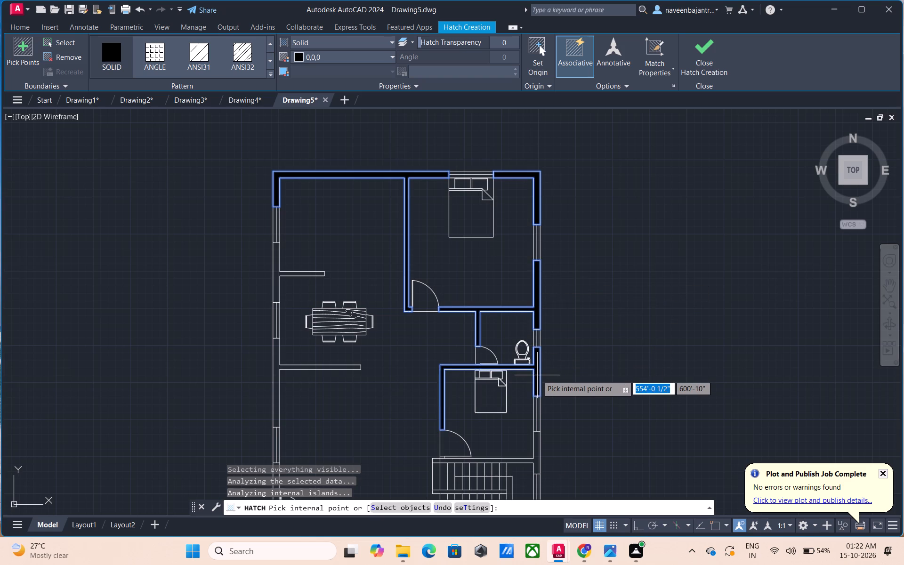
left_click(276, 370)
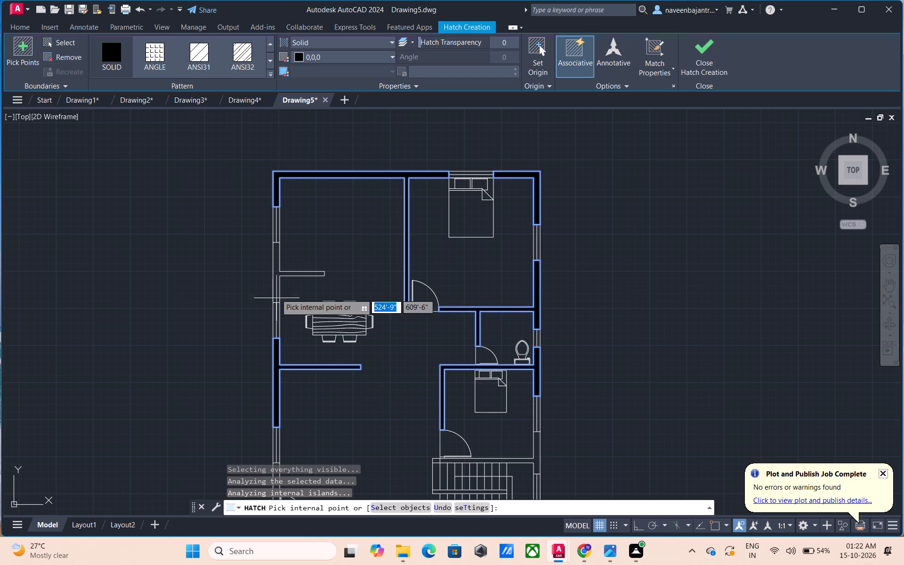
left_click(275, 279)
Add the lower-left corner wall and the bottom wall sections on both sides of the bottom window to the solid hatch.
scroll(275, 279, "down", 2)
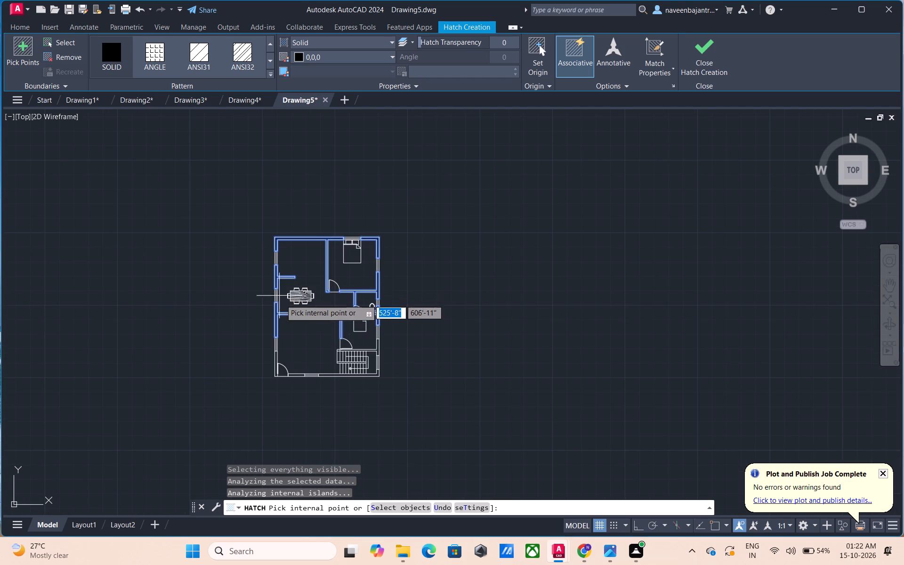
middle_click_drag(281, 358, 323, 293)
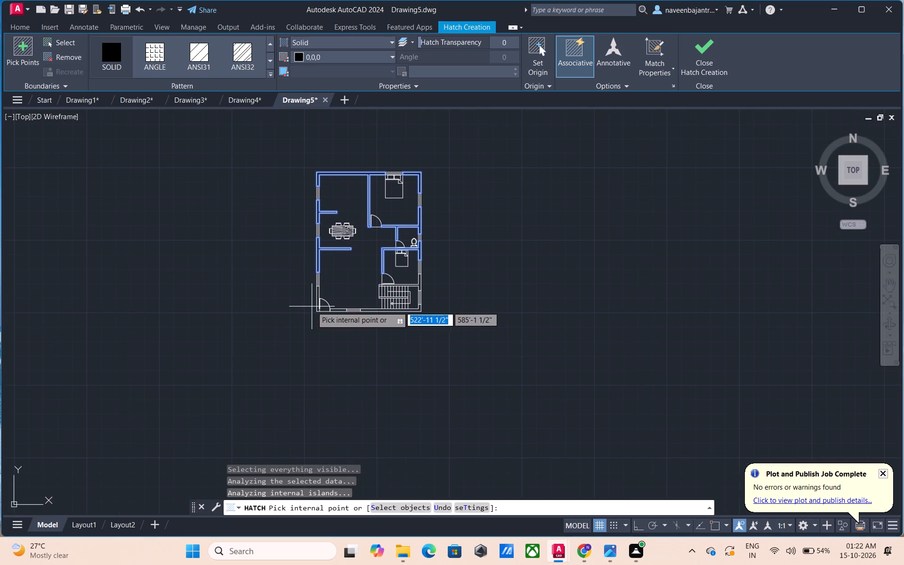
scroll(312, 307, "up", 4)
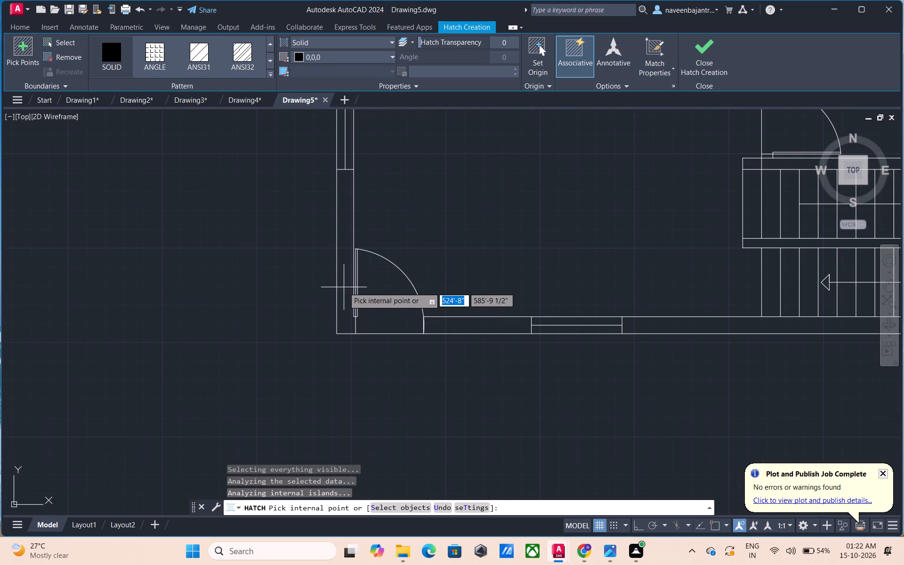
left_click(344, 287)
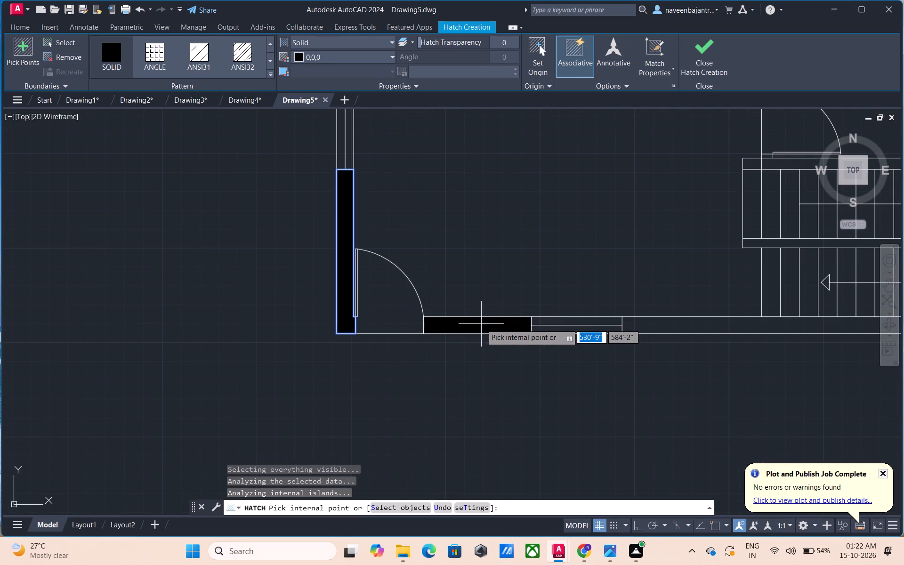
left_click(481, 324)
left_click(650, 327)
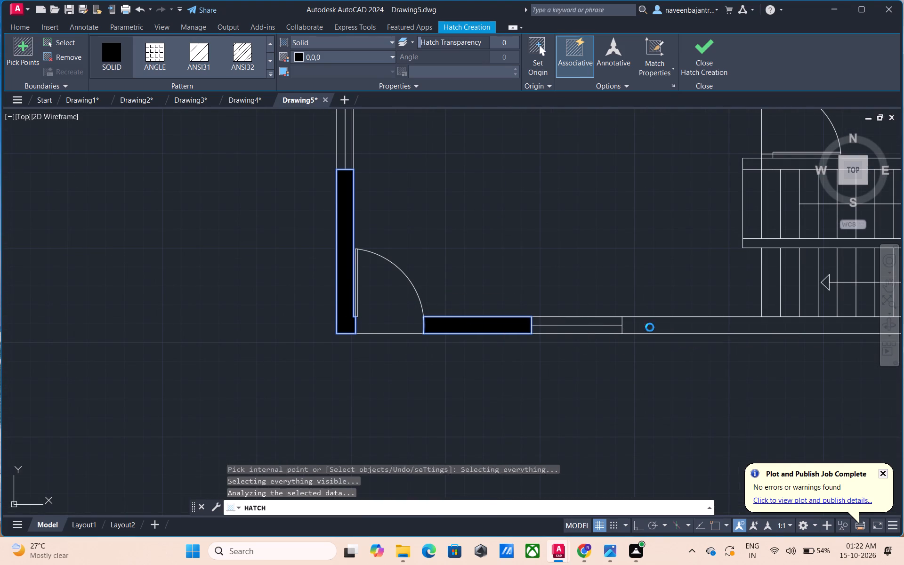
Add the right wall section joined to the wall above the staircase, plus that wall's short left end, and finish the hatch.
scroll(650, 327, "down", 1)
middle_click_drag(650, 327, 410, 357)
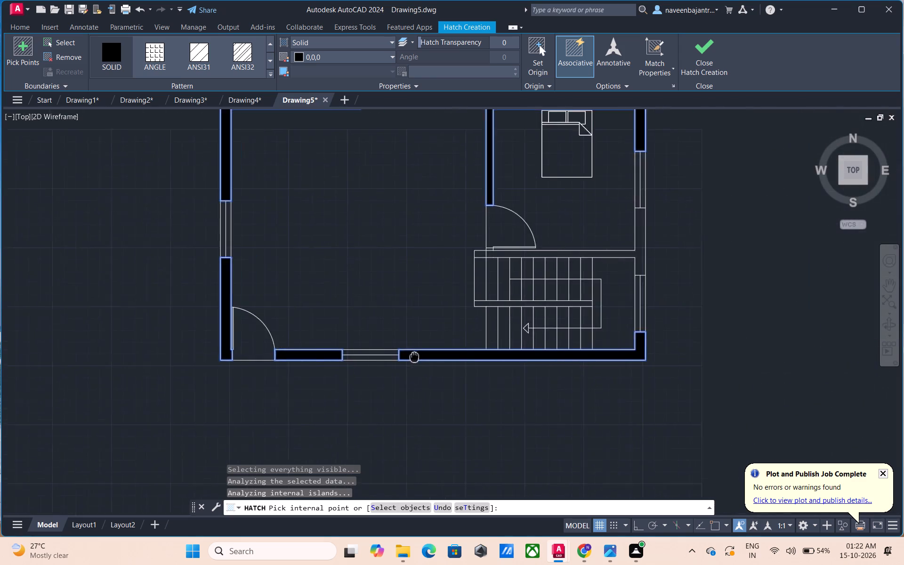
middle_click_drag(410, 357, 188, 385)
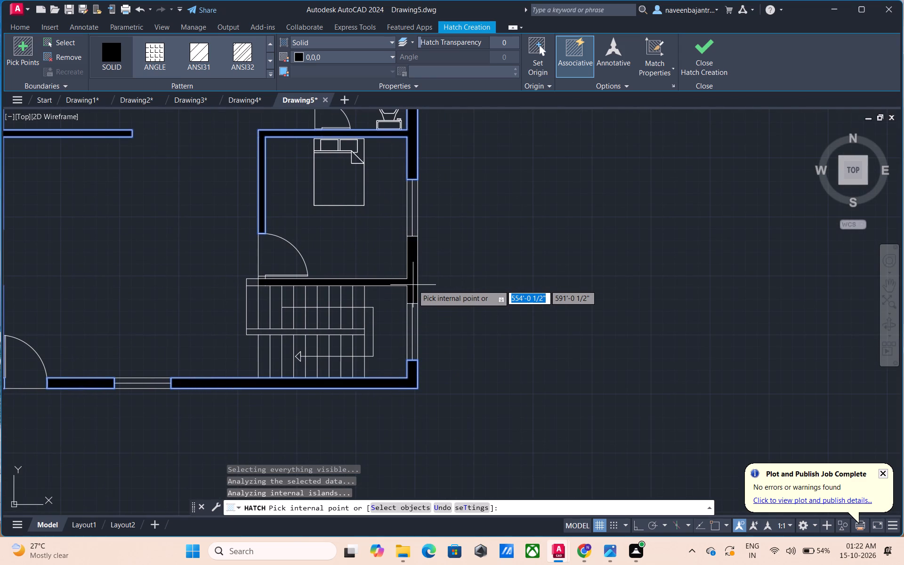
left_click(413, 285)
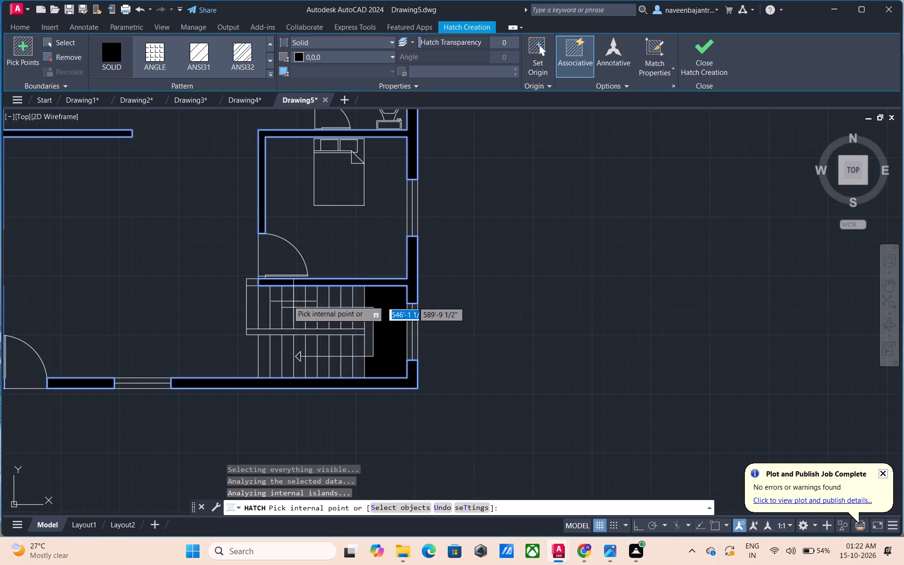
scroll(239, 277, "up", 2)
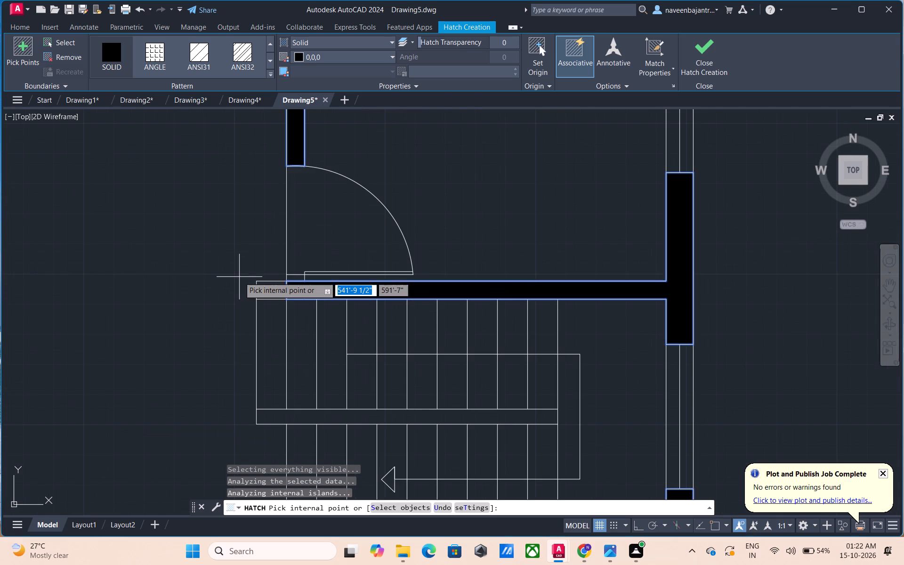
left_click(266, 290)
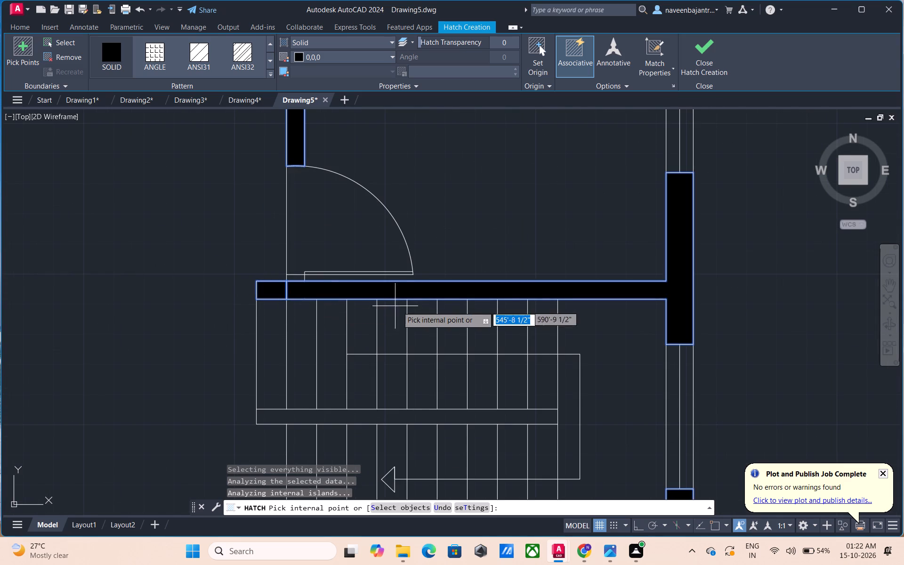
scroll(400, 307, "down", 4)
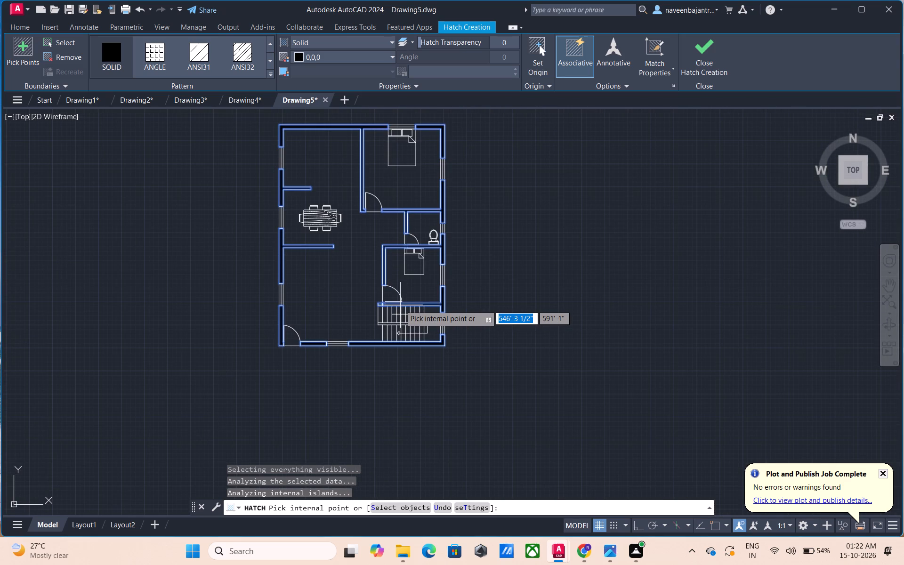
key("Escape")
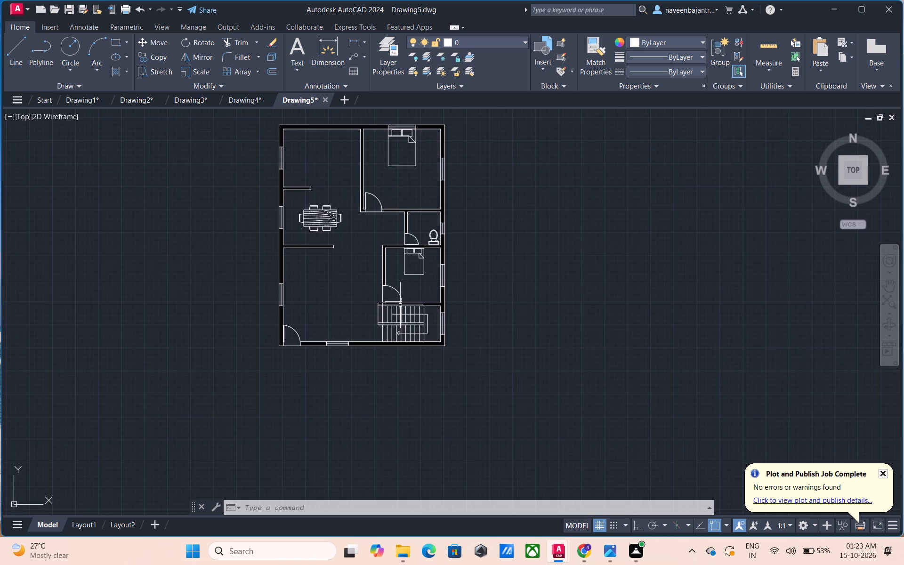
Open DesignCenter and look through its folder tree, from the sample drawings to the local folders and back, for another source of blocks.
type("dc")
key("space")
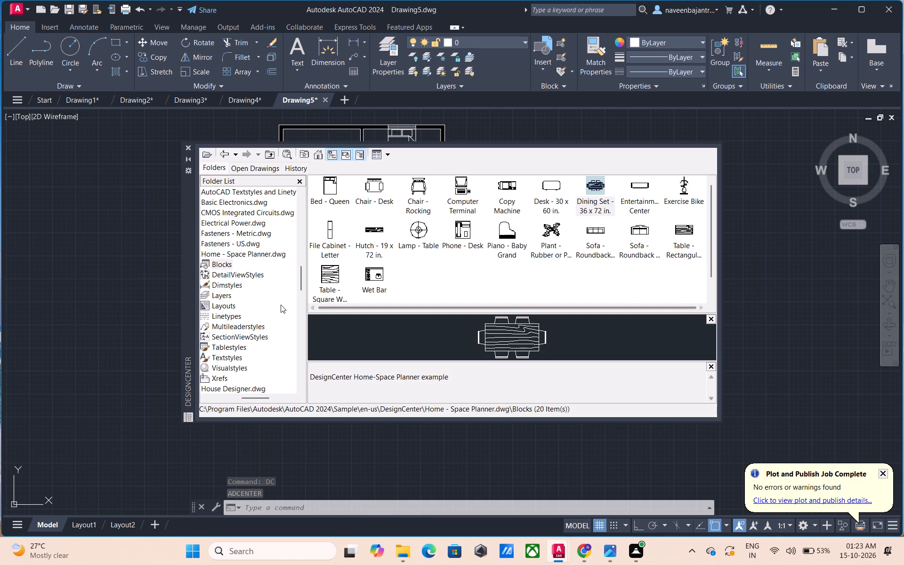
scroll(281, 305, "down", 1)
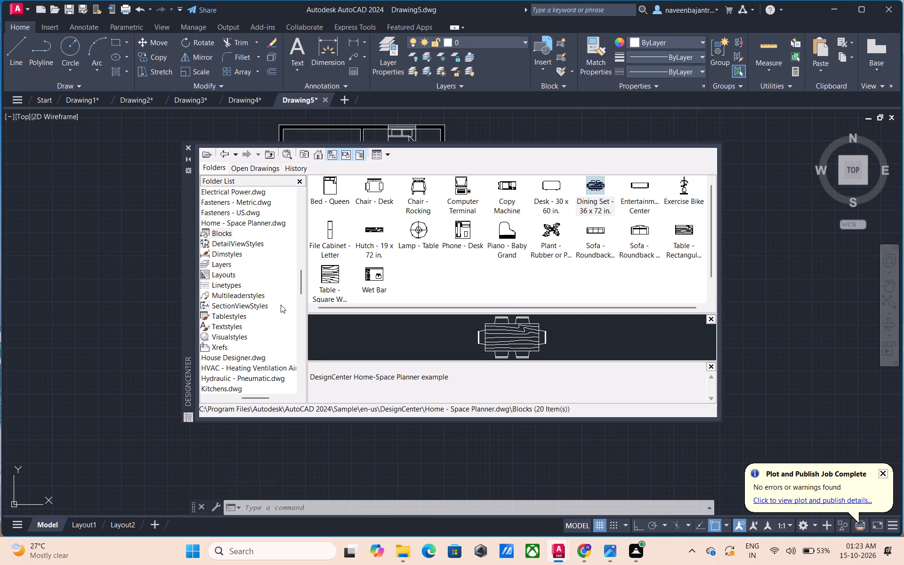
scroll(281, 305, "down", 1)
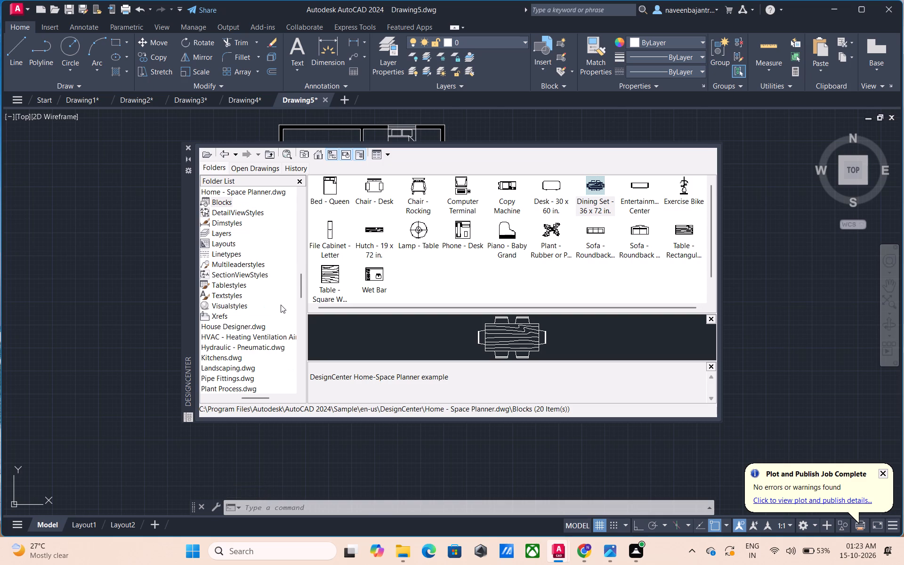
scroll(281, 305, "down", 1)
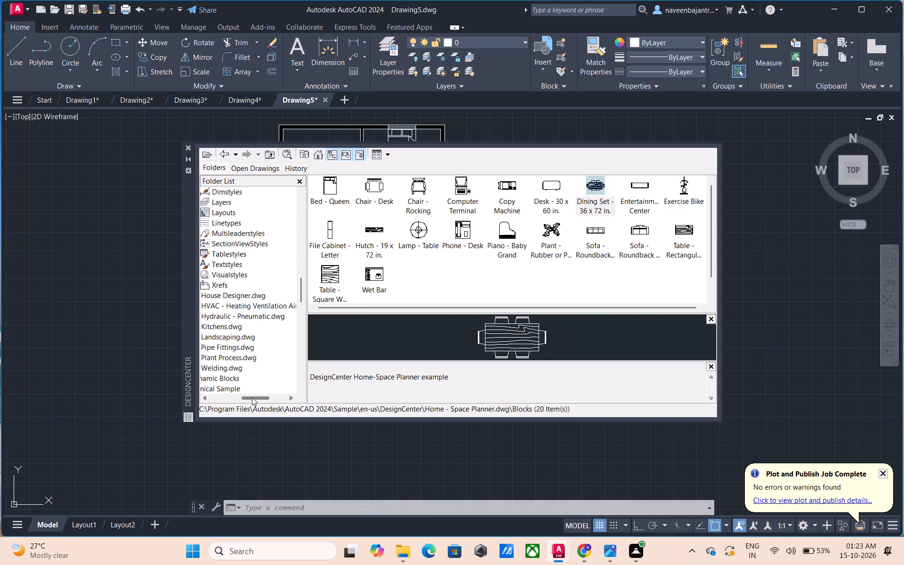
left_click_drag(252, 397, 242, 400)
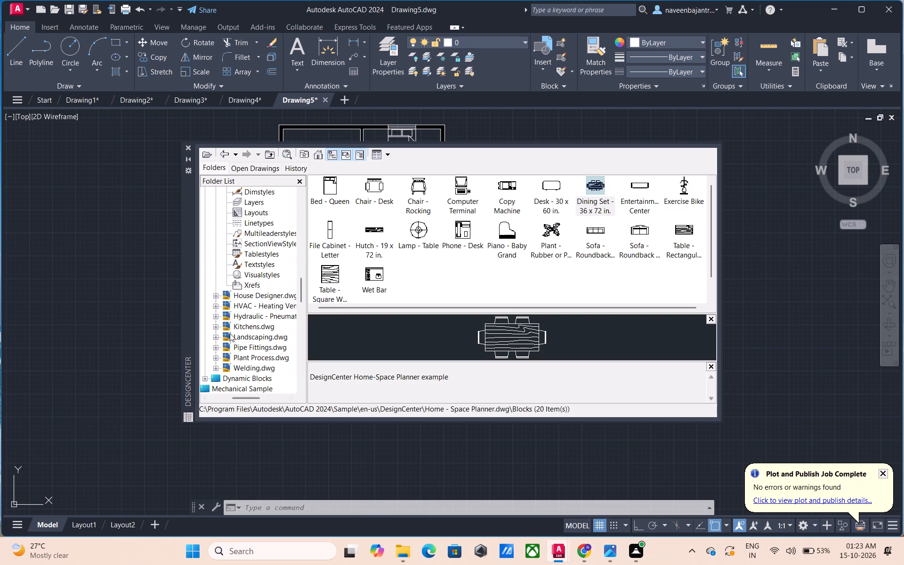
scroll(230, 333, "down", 1)
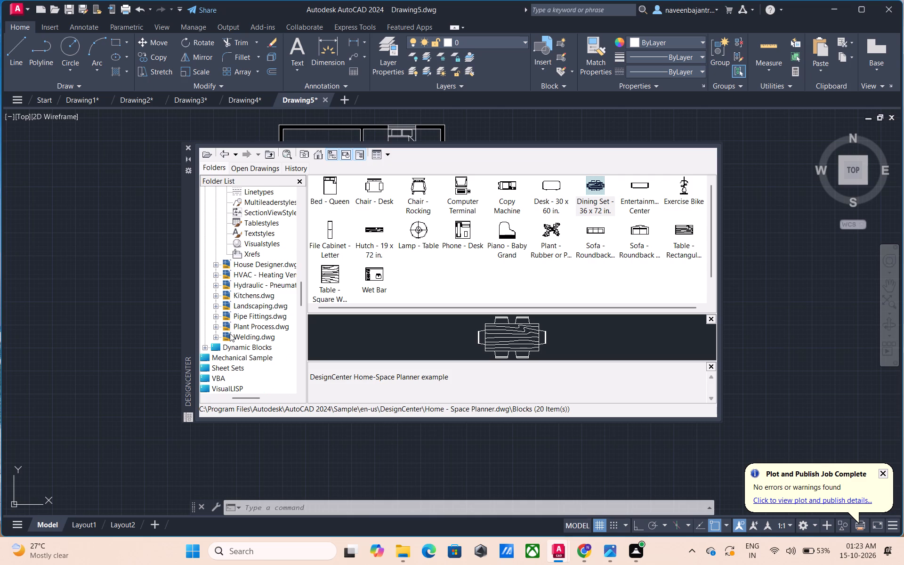
scroll(230, 333, "down", 2)
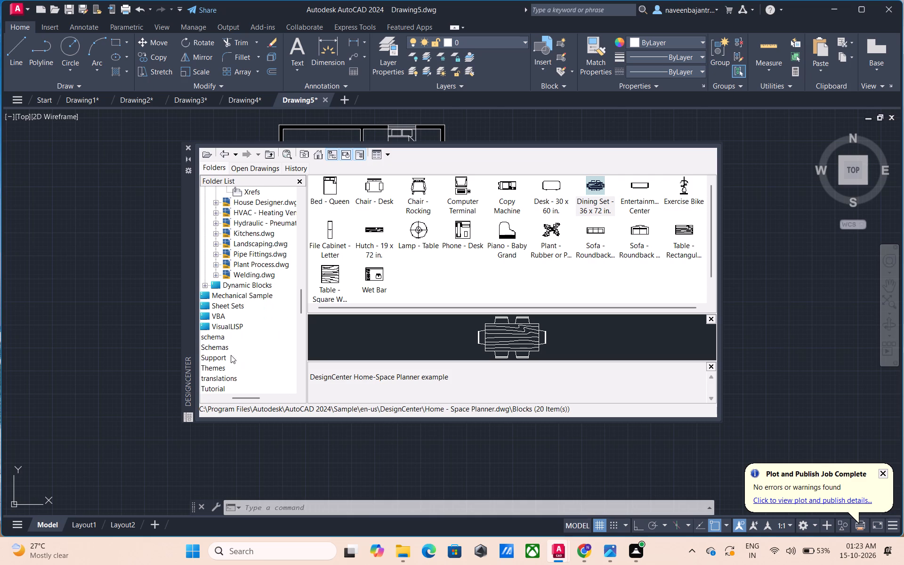
left_click_drag(239, 395, 233, 397)
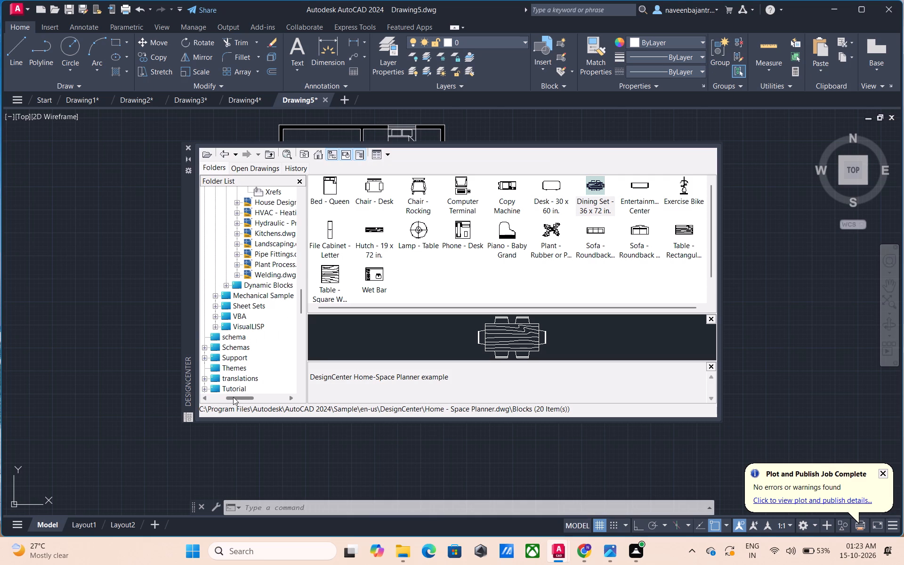
left_click_drag(233, 397, 231, 397)
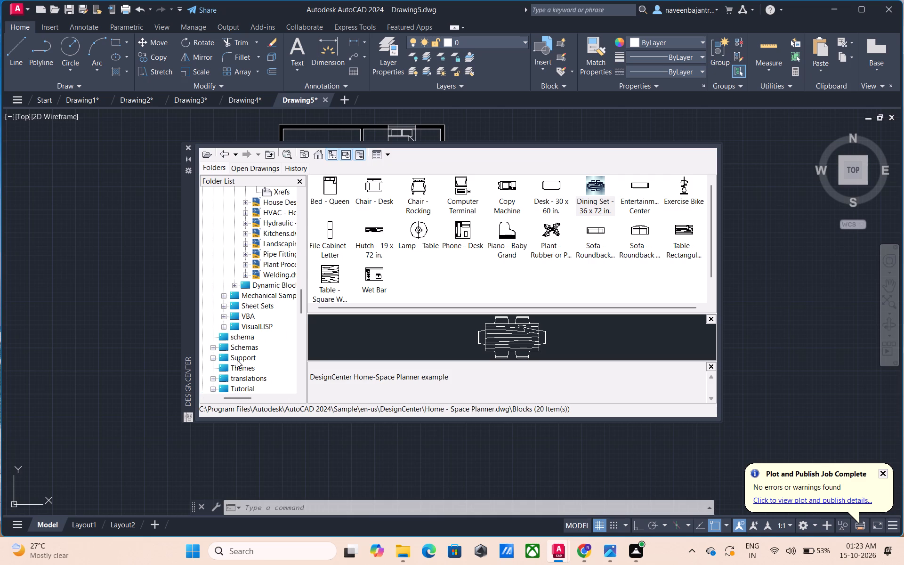
scroll(237, 360, "down", 1)
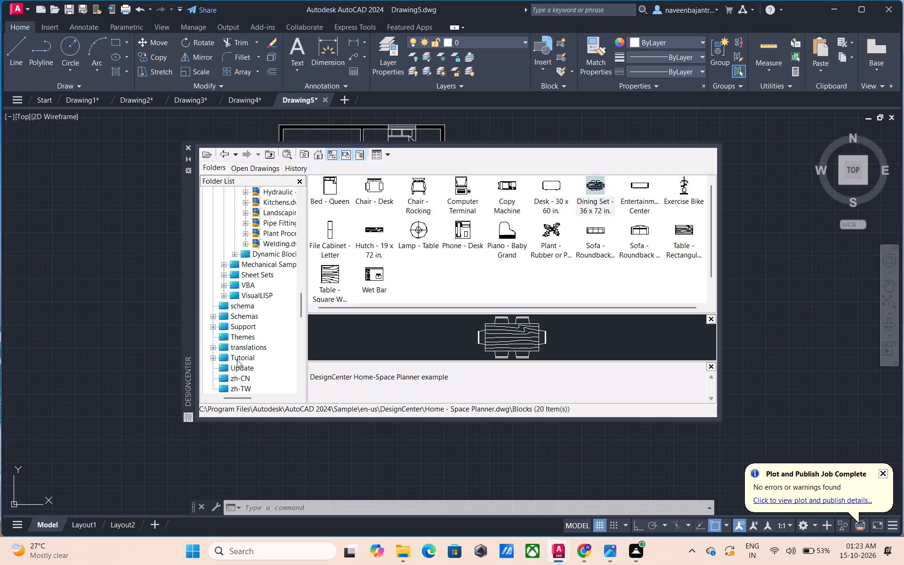
scroll(237, 360, "down", 1)
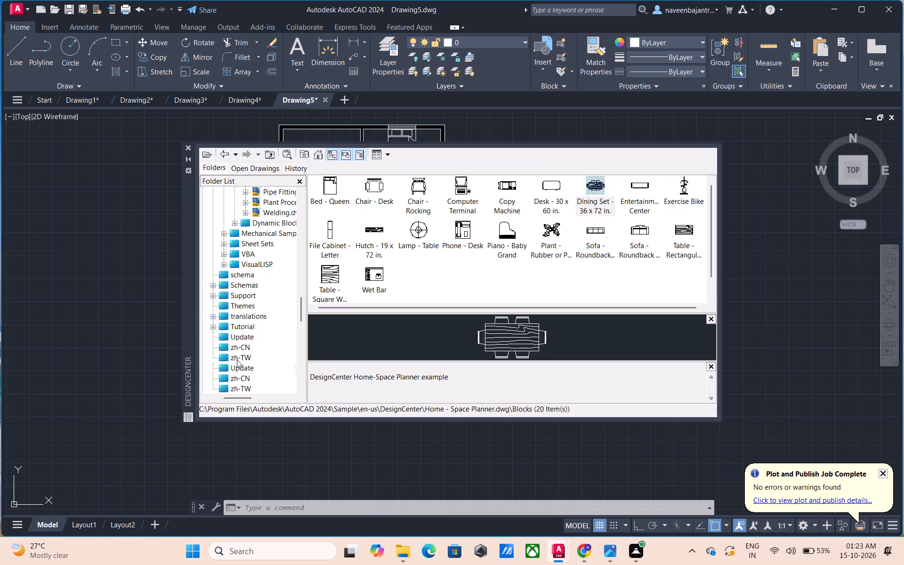
scroll(237, 360, "down", 1)
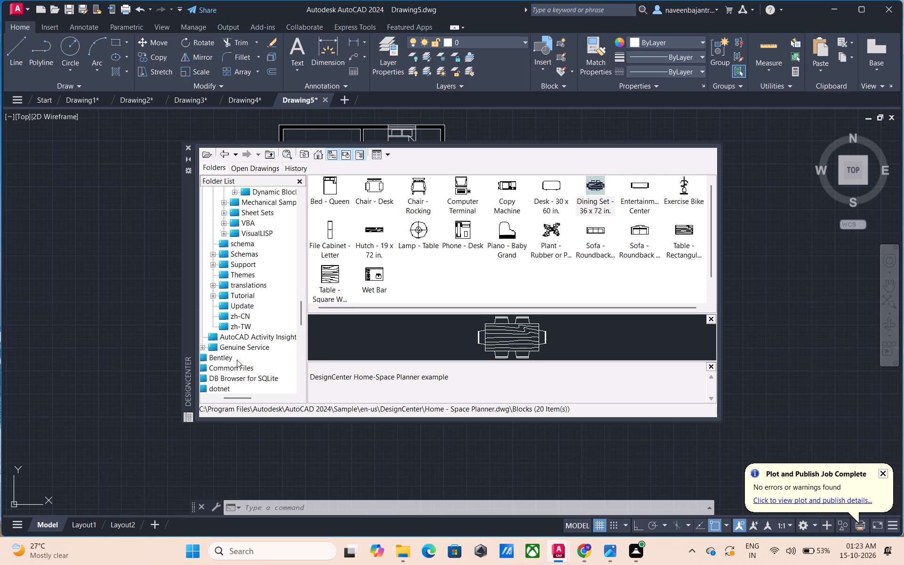
scroll(237, 360, "down", 2)
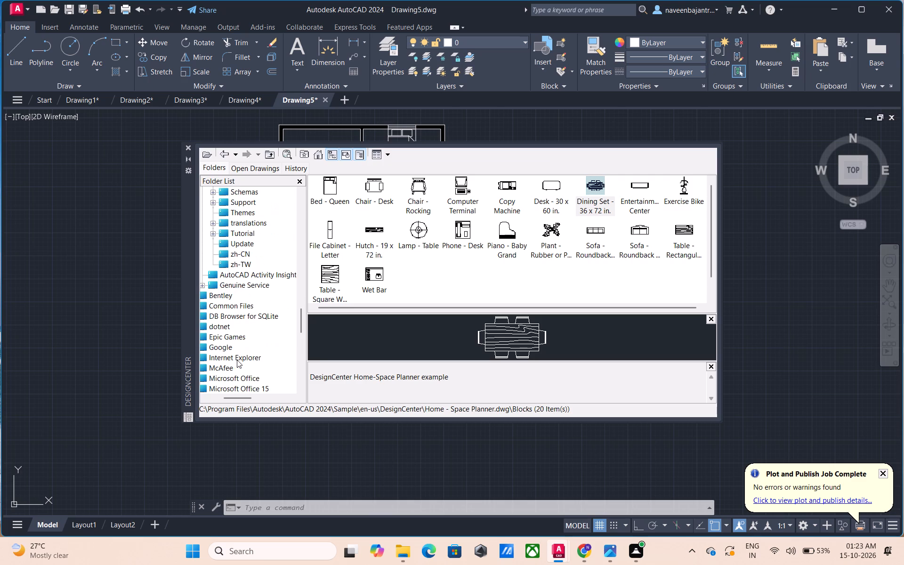
left_click_drag(231, 394, 225, 397)
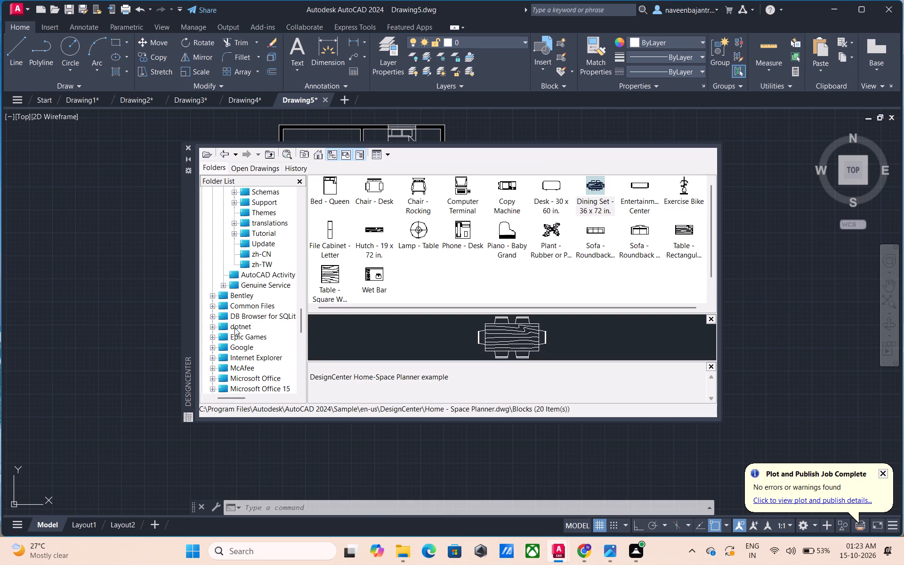
scroll(234, 328, "down", 2)
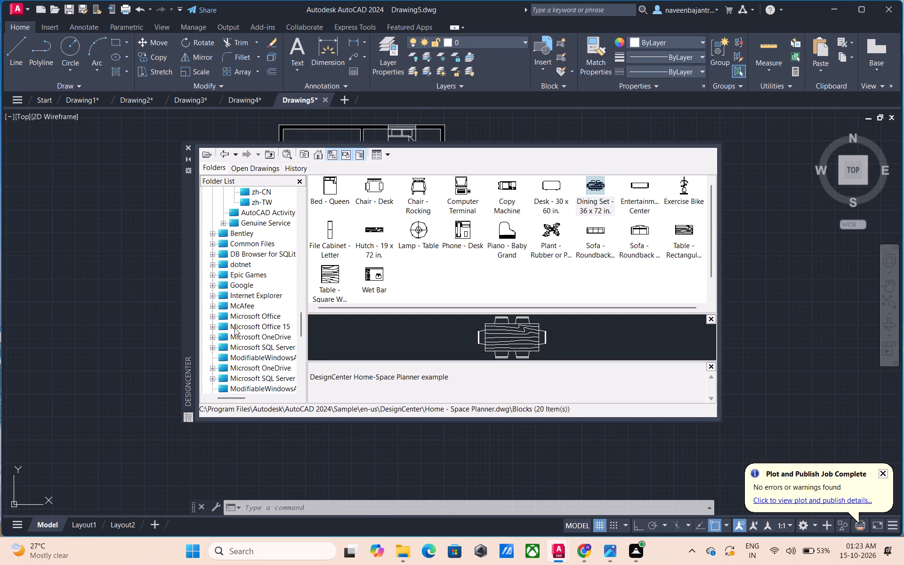
scroll(234, 328, "down", 2)
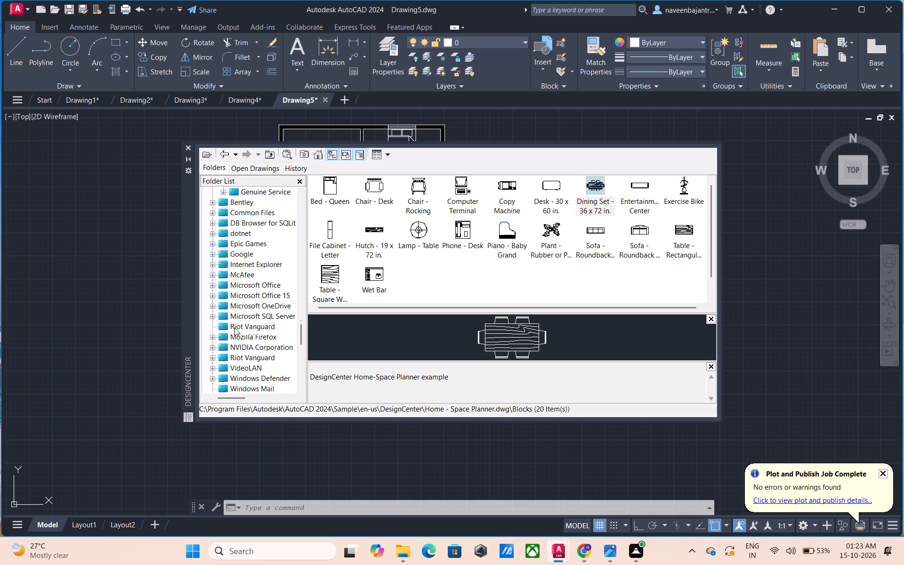
scroll(234, 328, "down", 6)
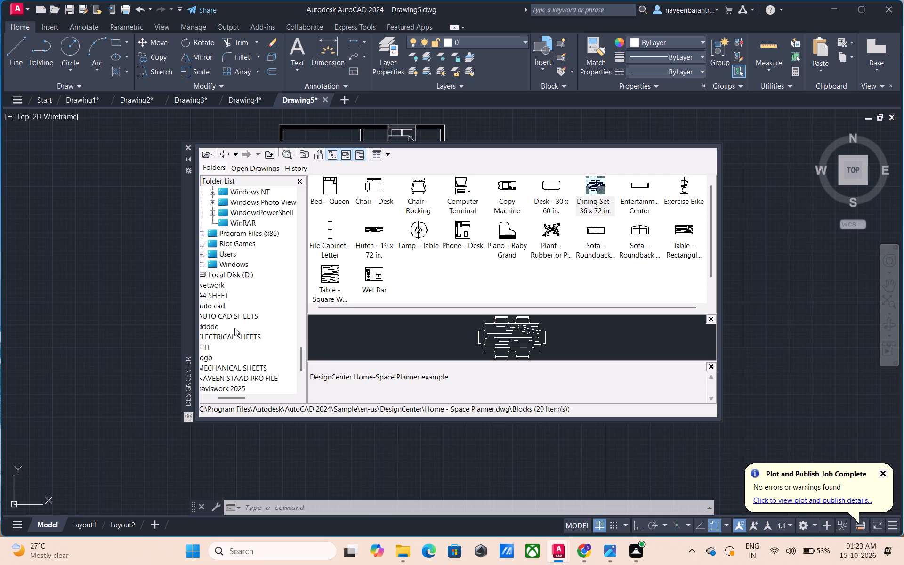
scroll(234, 328, "down", 4)
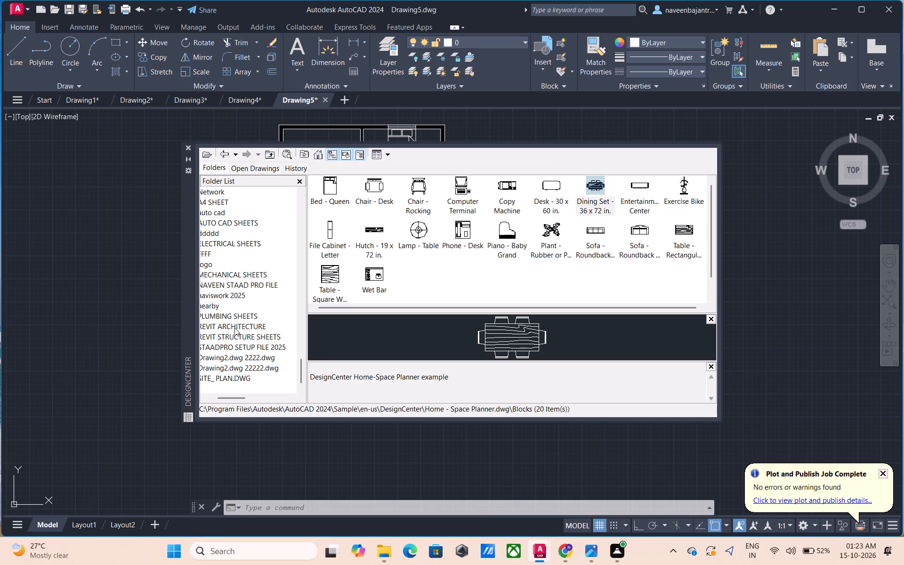
scroll(234, 328, "up", 1)
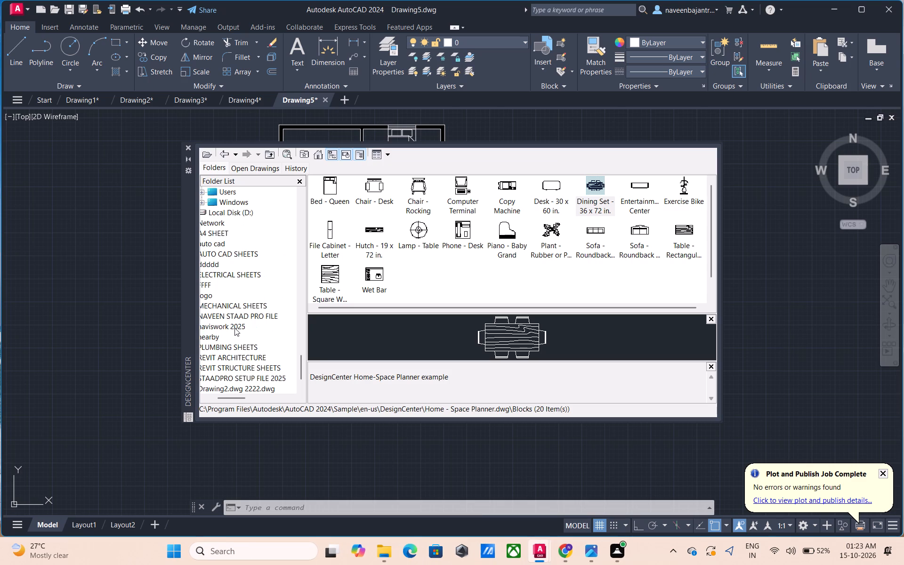
scroll(234, 328, "up", 1)
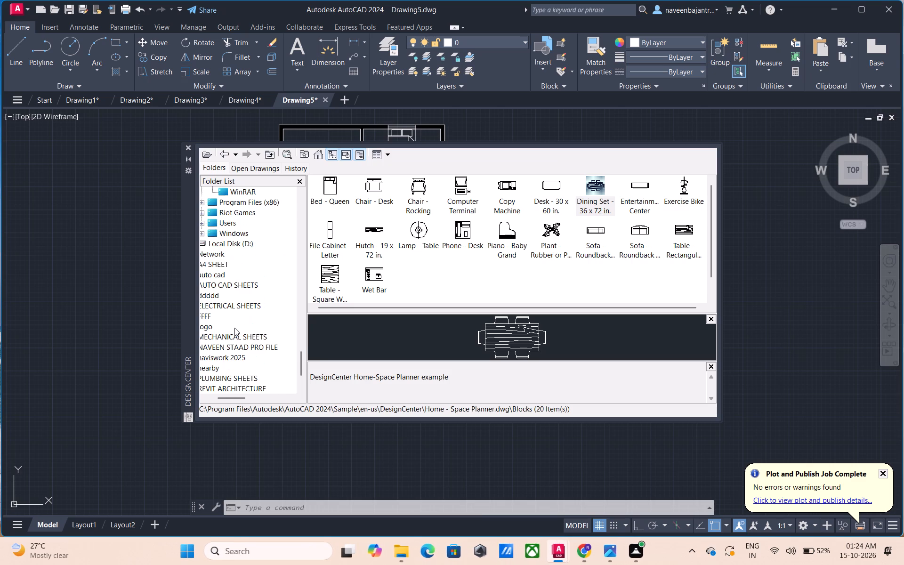
scroll(234, 328, "up", 2)
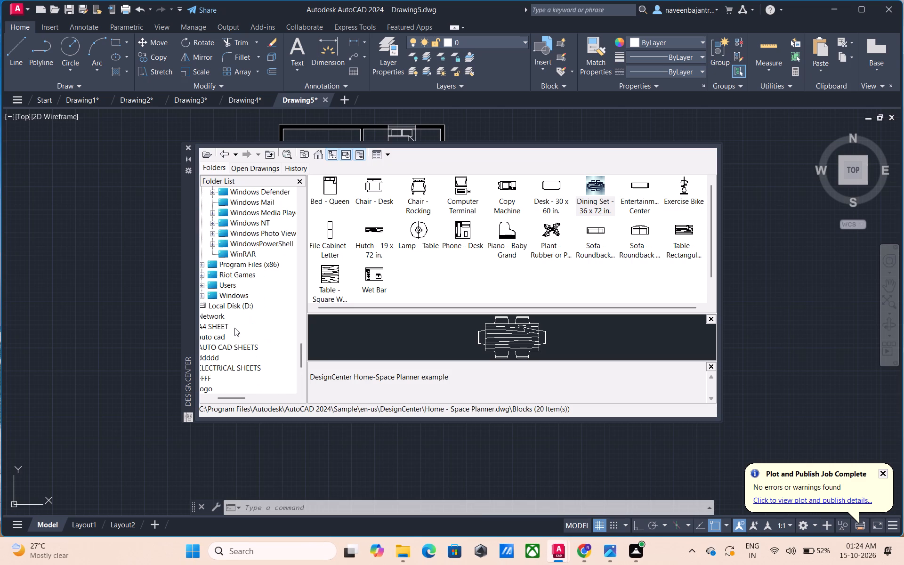
left_click_drag(229, 397, 220, 398)
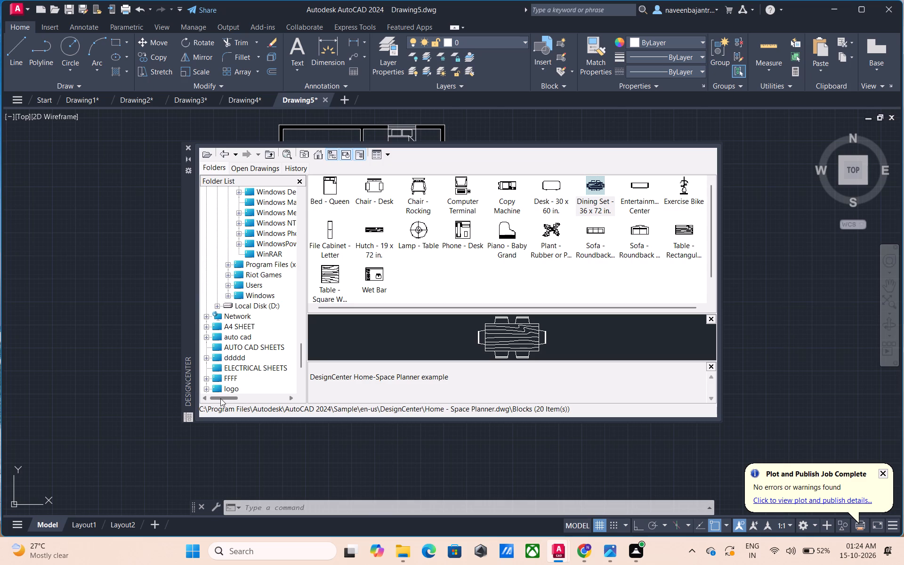
scroll(241, 315, "up", 1)
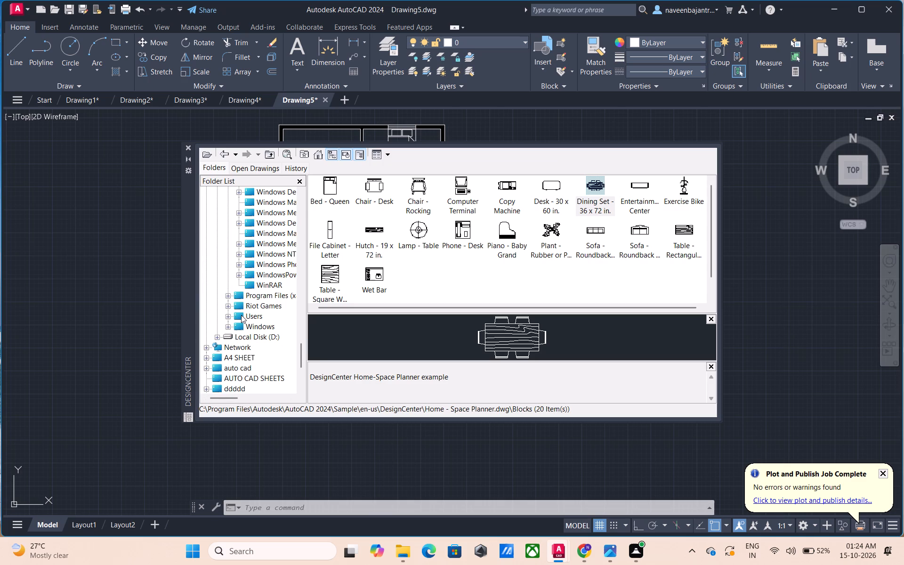
scroll(241, 315, "up", 1)
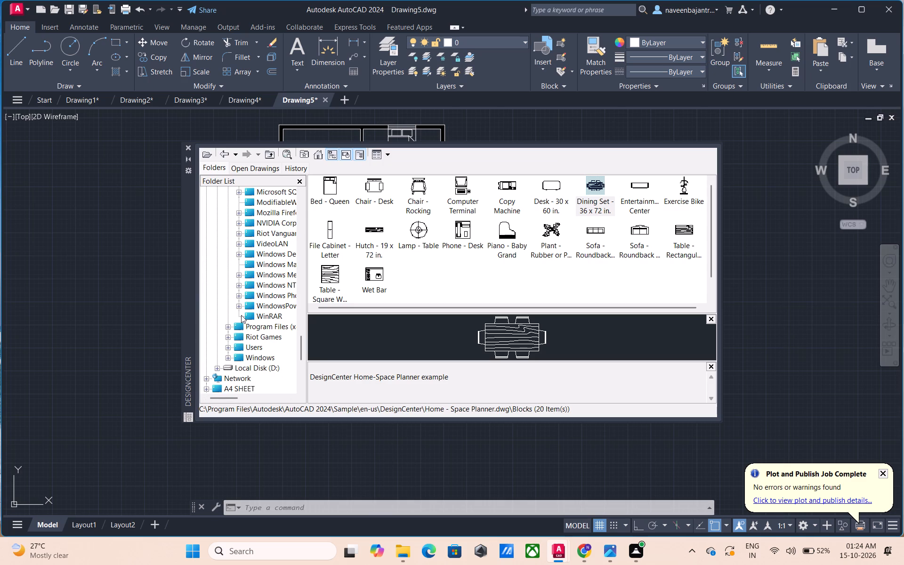
scroll(241, 315, "up", 1)
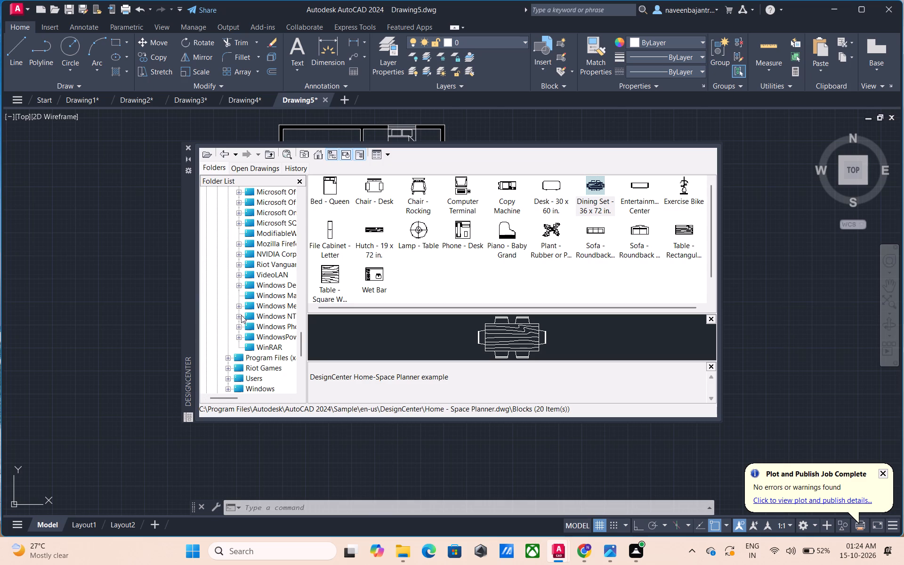
scroll(241, 315, "up", 1)
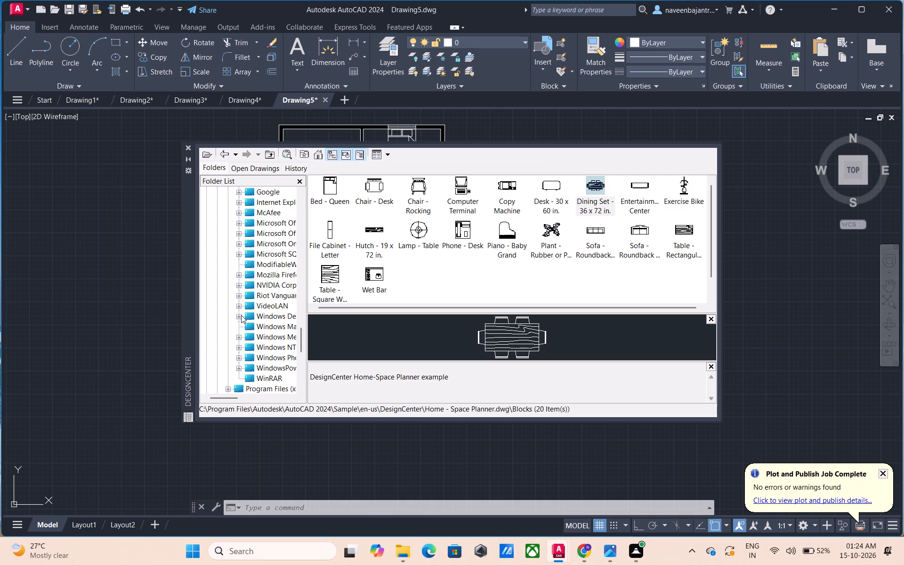
scroll(241, 315, "up", 1)
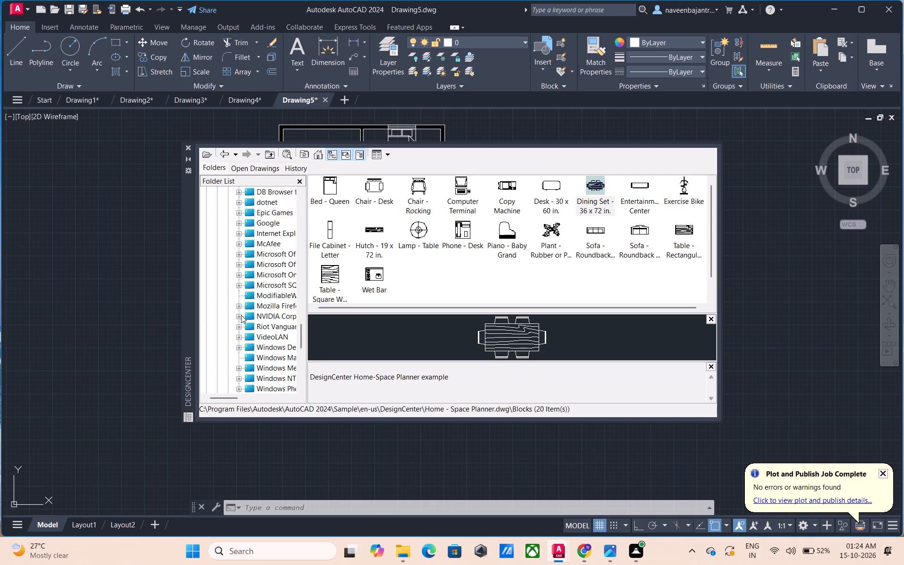
scroll(241, 315, "up", 1)
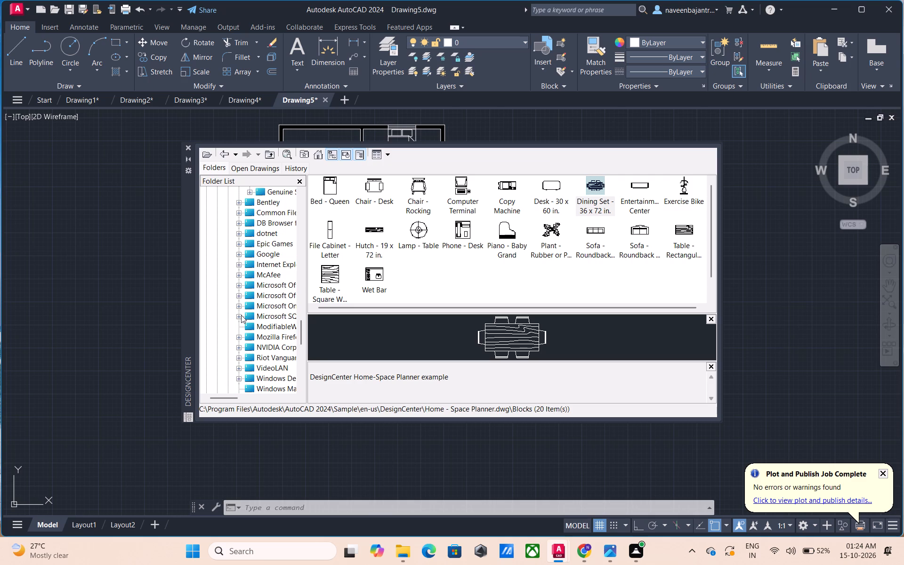
scroll(241, 315, "up", 1)
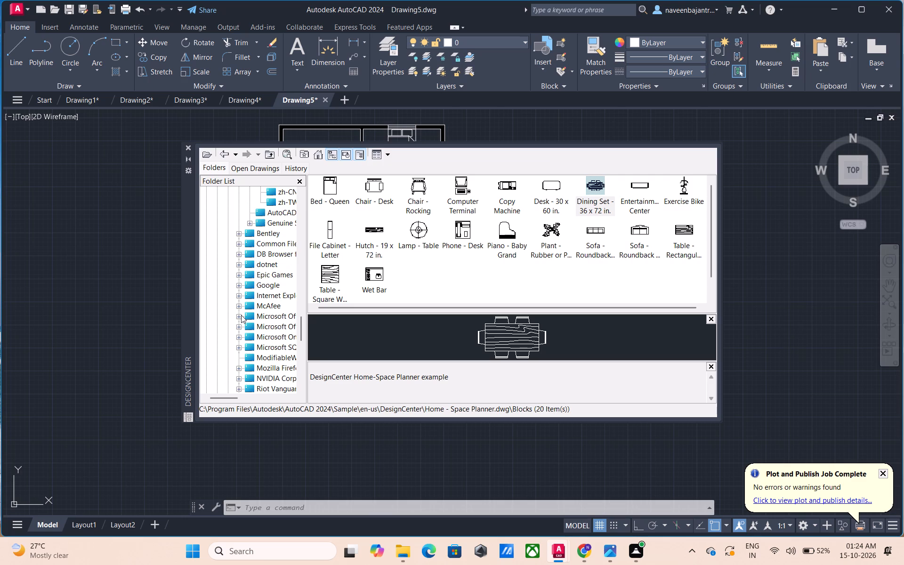
scroll(241, 315, "up", 1)
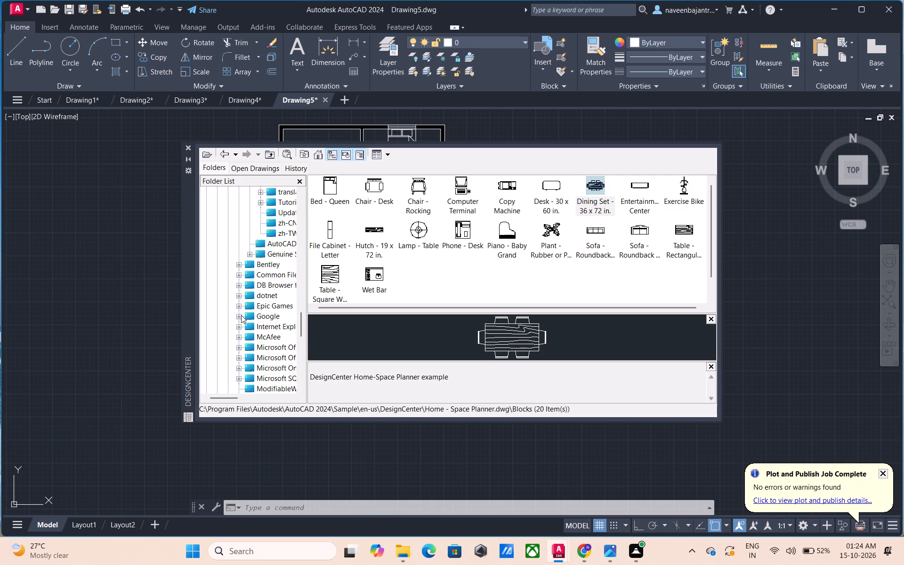
scroll(241, 315, "up", 1)
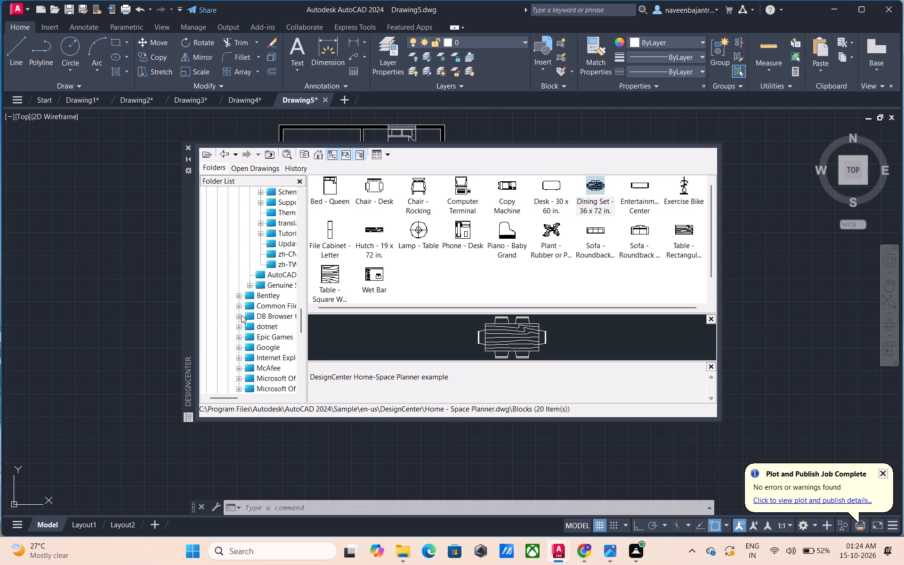
scroll(241, 315, "up", 1)
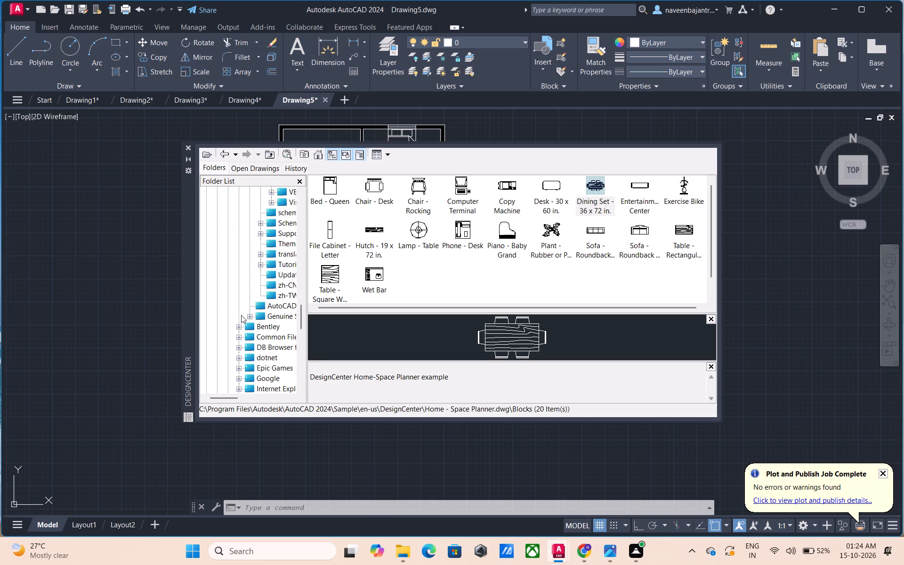
scroll(241, 315, "up", 1)
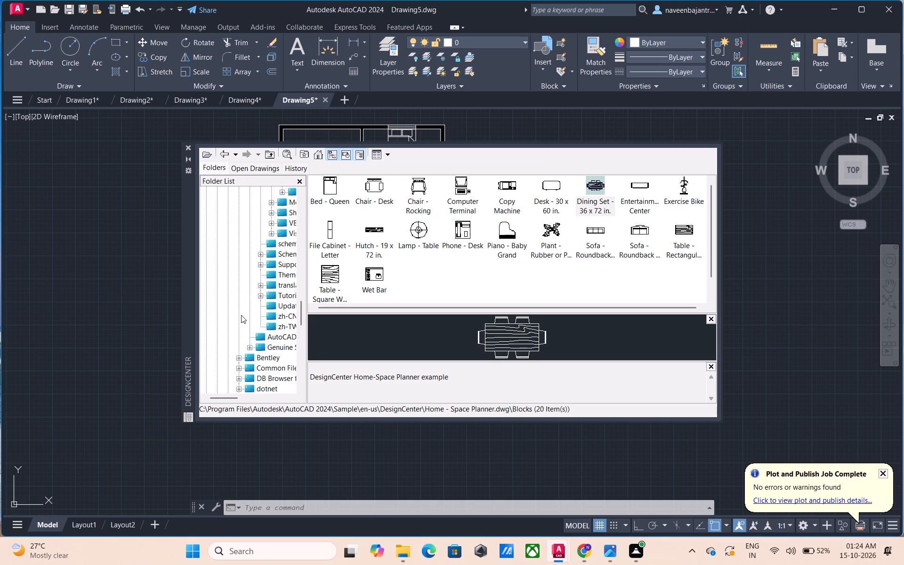
scroll(241, 315, "up", 1)
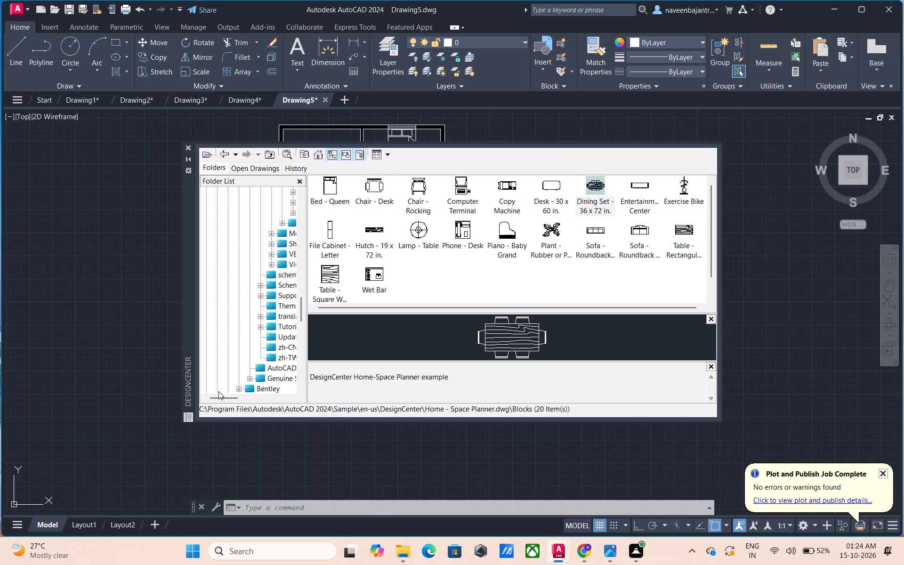
left_click_drag(221, 397, 241, 398)
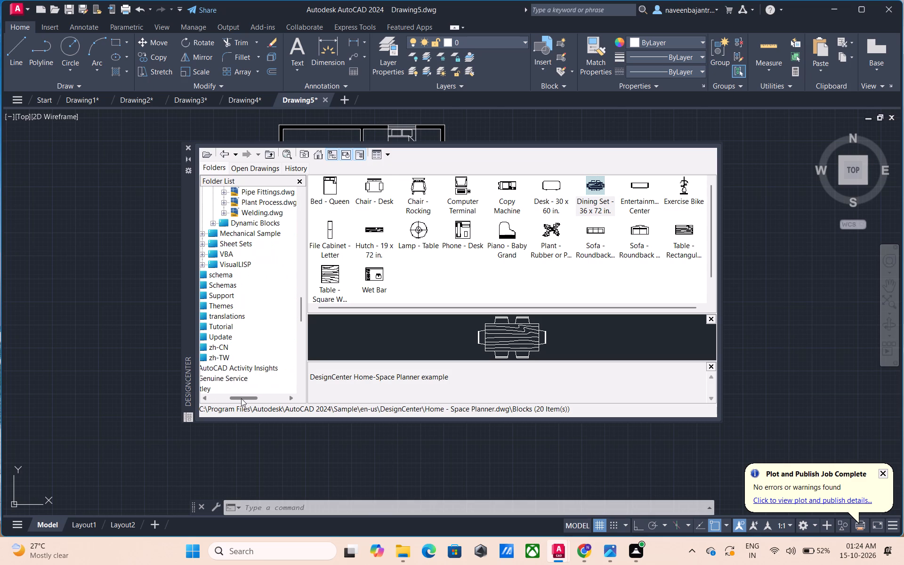
Insert the Sofa - Roundback 7 ft., the two-seat roundback sofa and the square wood table beside the plan, then close DesignCenter.
left_click_drag(241, 398, 238, 398)
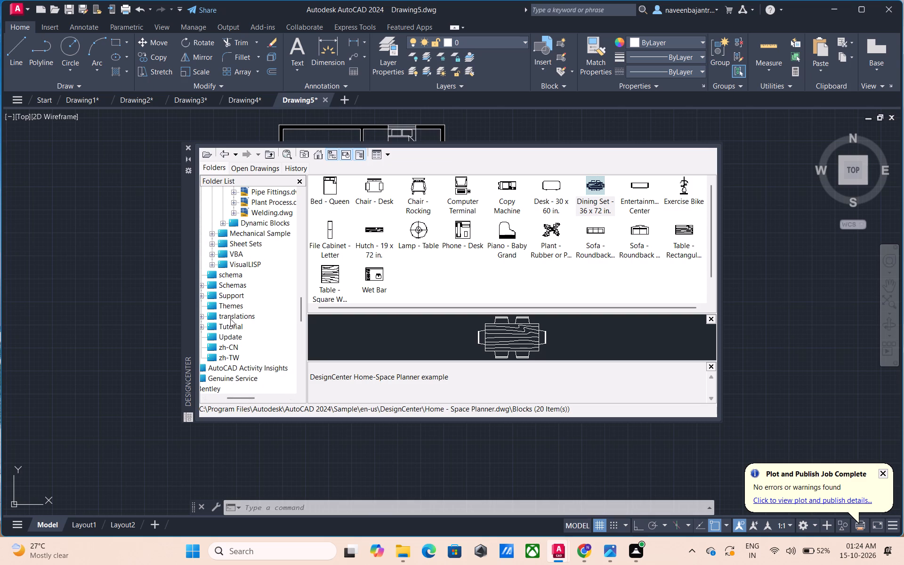
scroll(230, 318, "up", 1)
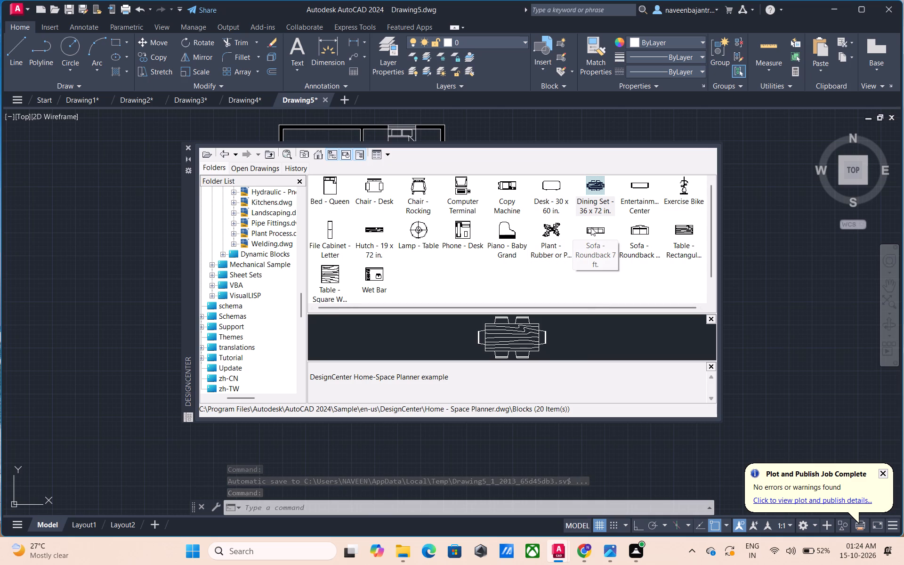
left_click_drag(591, 227, 129, 237)
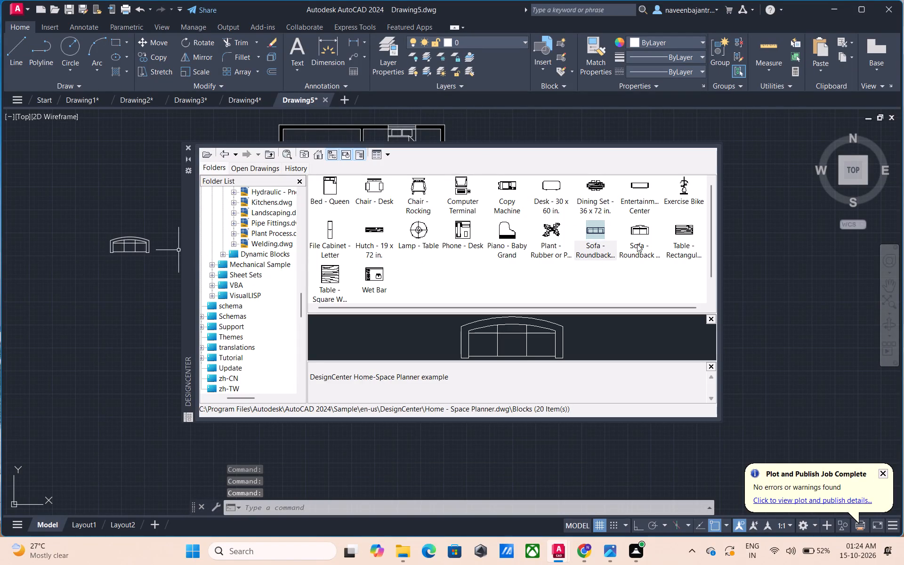
left_click_drag(640, 229, 89, 310)
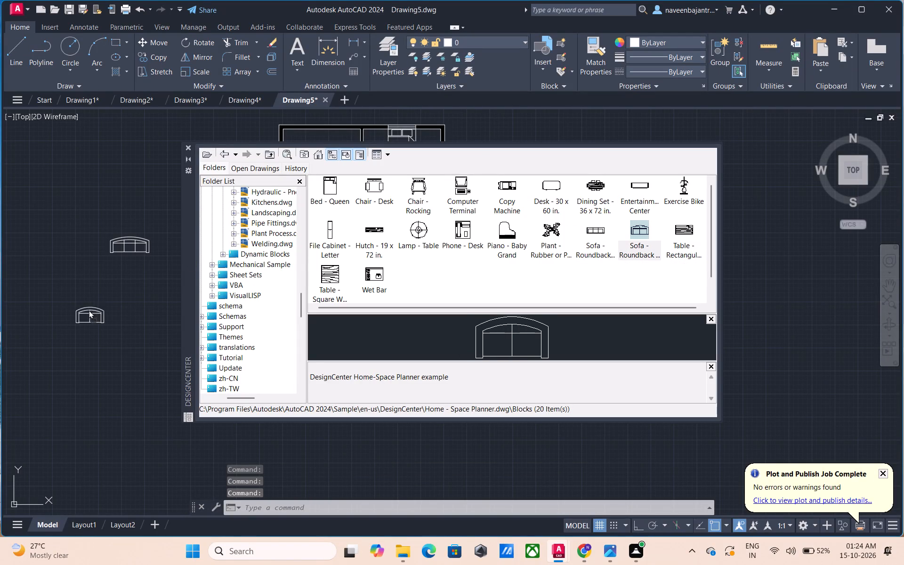
left_click_drag(89, 310, 89, 315)
left_click_drag(325, 281, 229, 283)
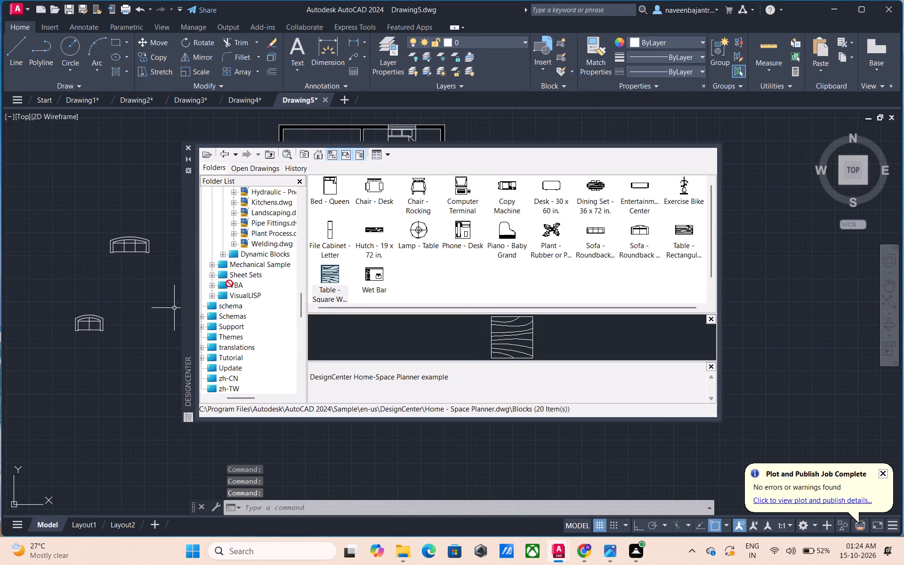
left_click_drag(229, 283, 121, 286)
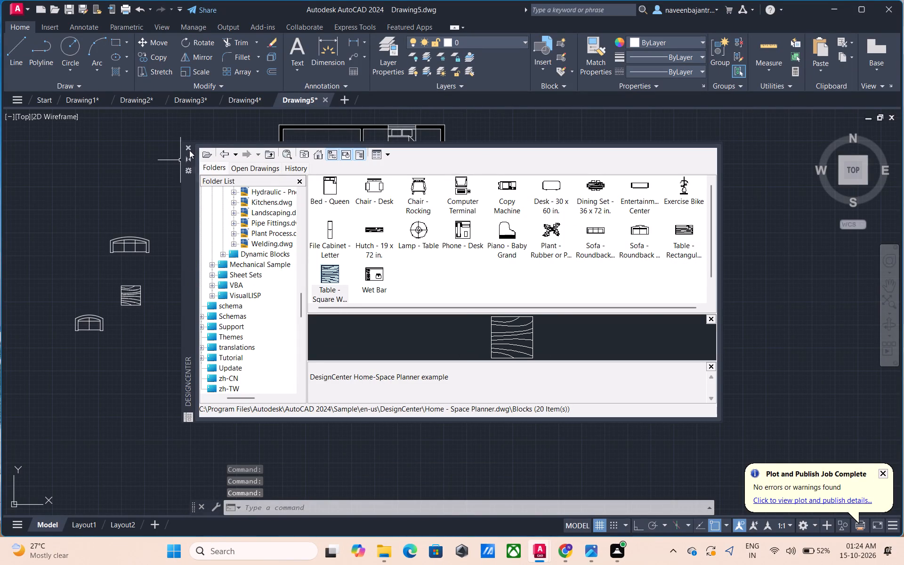
left_click(189, 146)
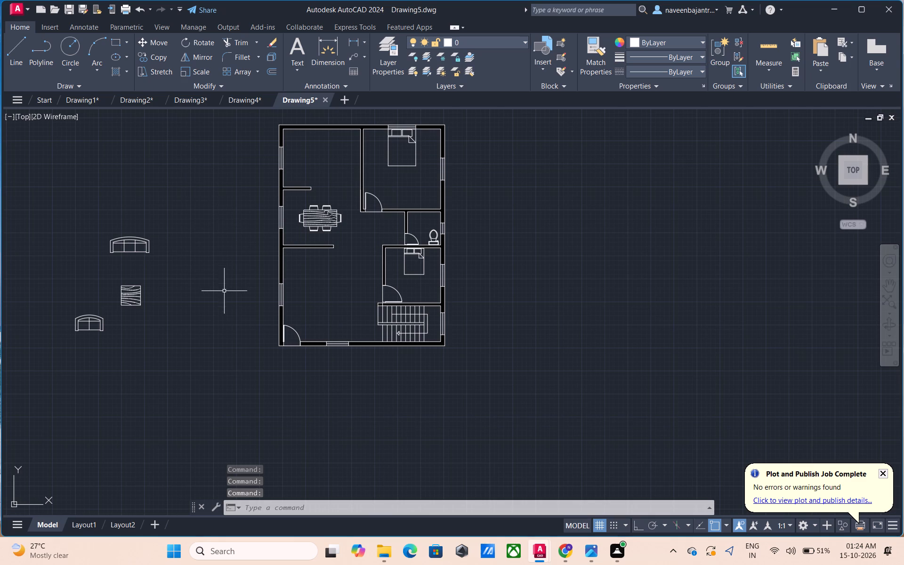
Move the three-seat sofa into the living room, just below the partition wall under the dining area.
left_click(149, 252)
type("m")
key("space")
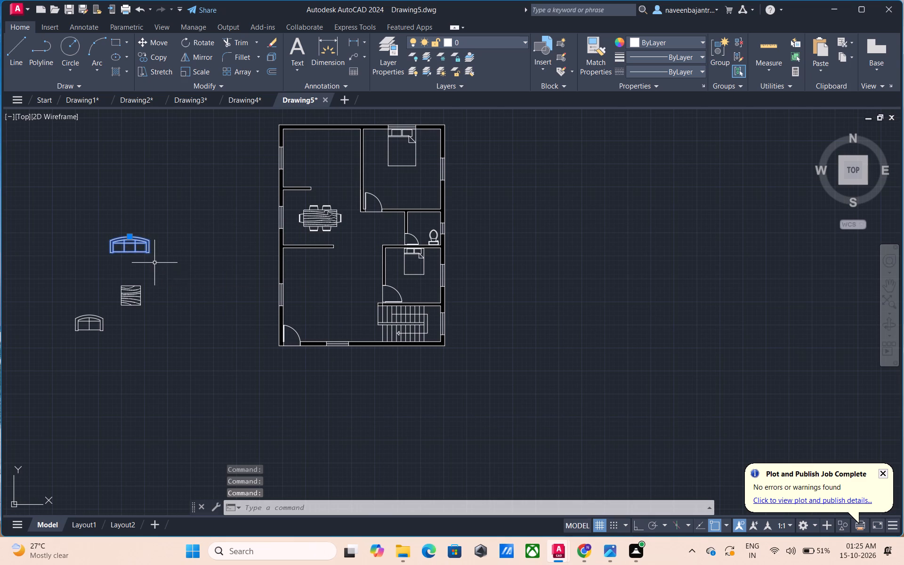
left_click(152, 252)
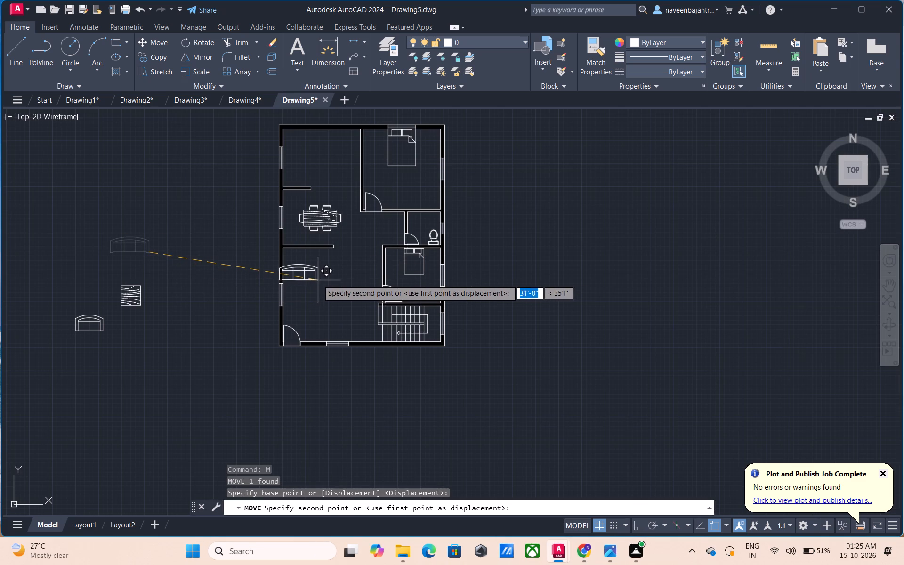
scroll(318, 280, "up", 2)
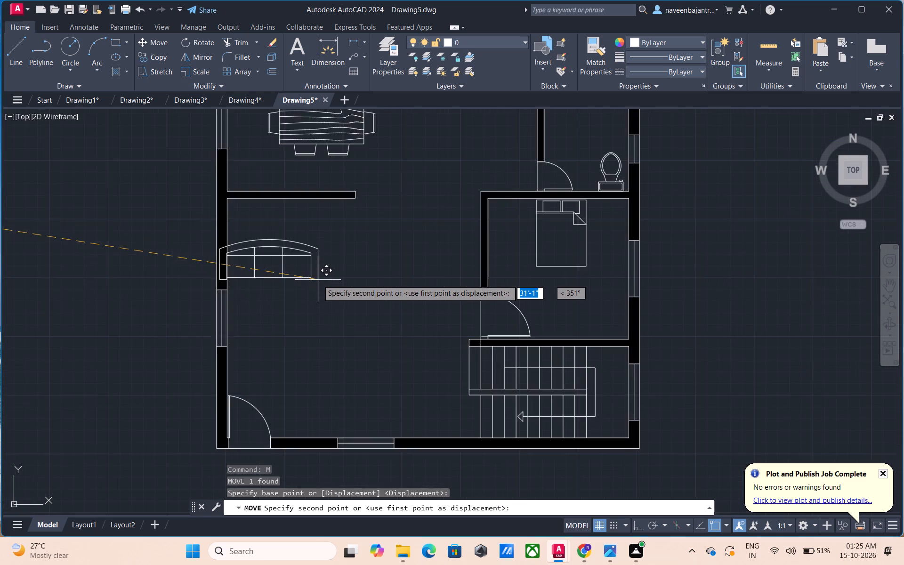
scroll(318, 280, "up", 1)
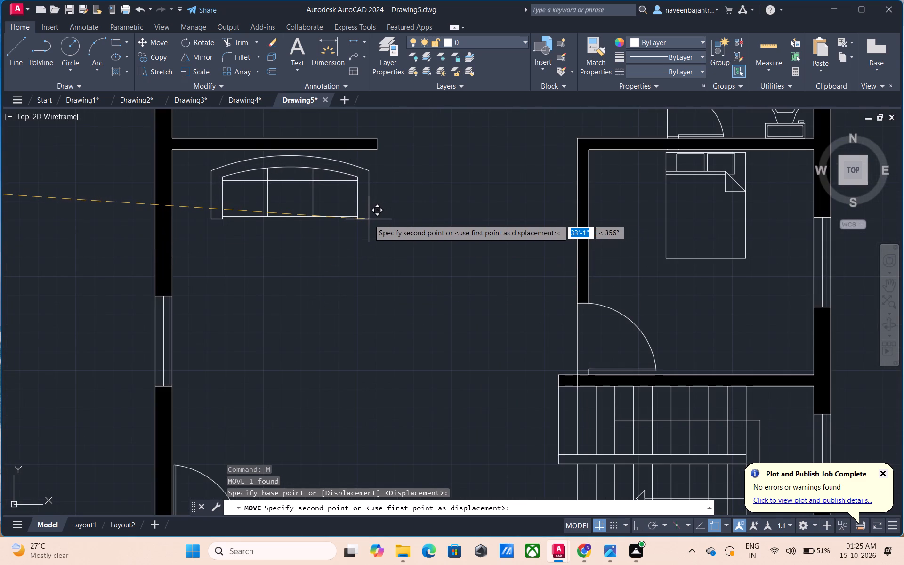
left_click(369, 219)
With Ortho on, rotate the two-seat sofa a quarter turn counterclockwise about its lower-right corner so its back faces left.
scroll(368, 241, "down", 3)
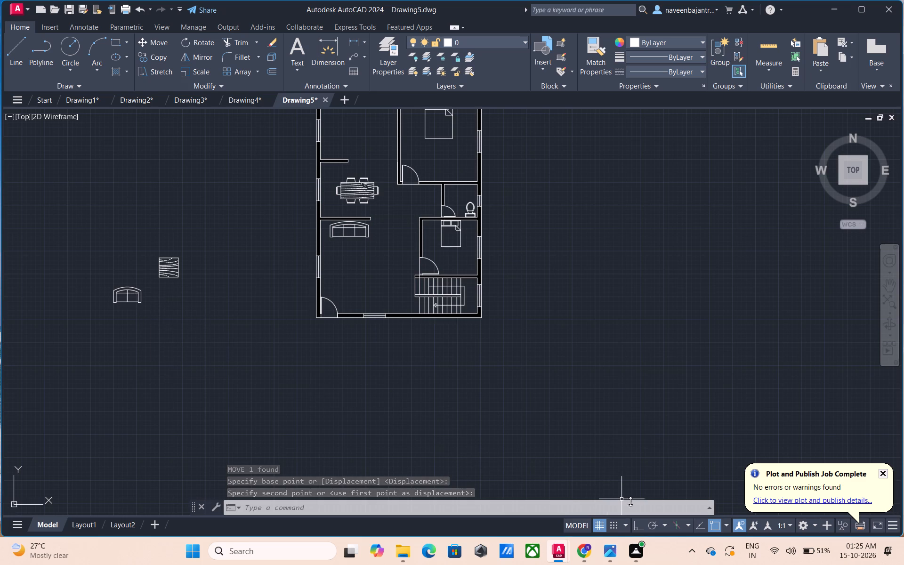
left_click(641, 524)
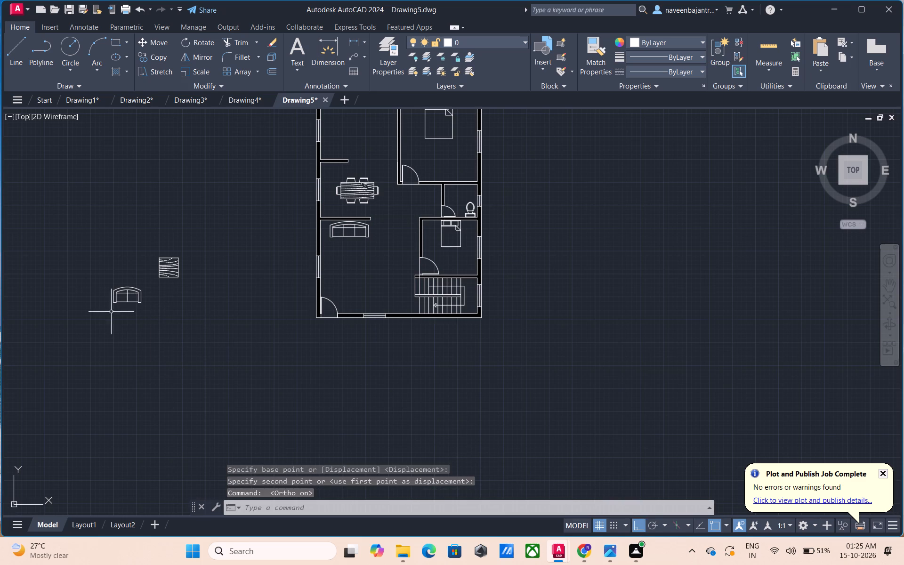
left_click(138, 302)
key("r")
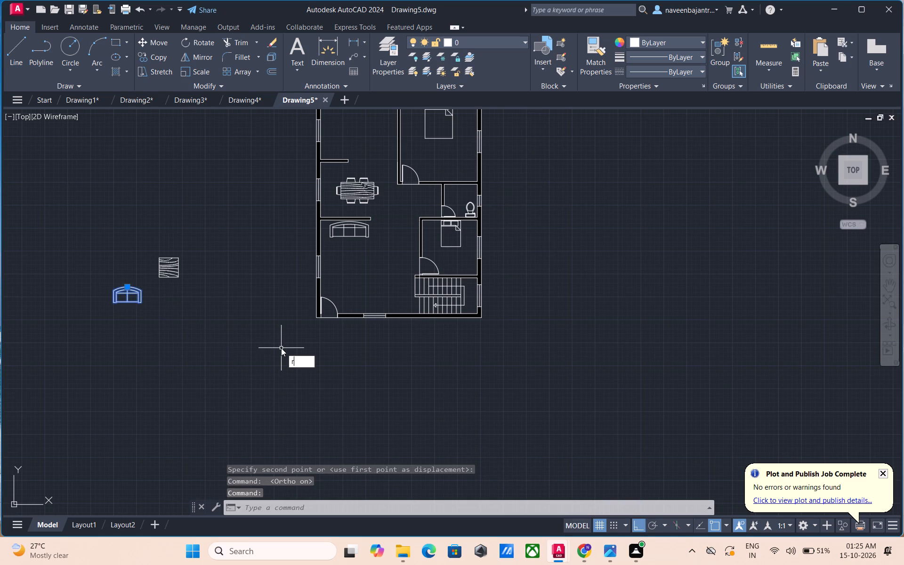
type("o")
key("space")
scroll(159, 327, "up", 2)
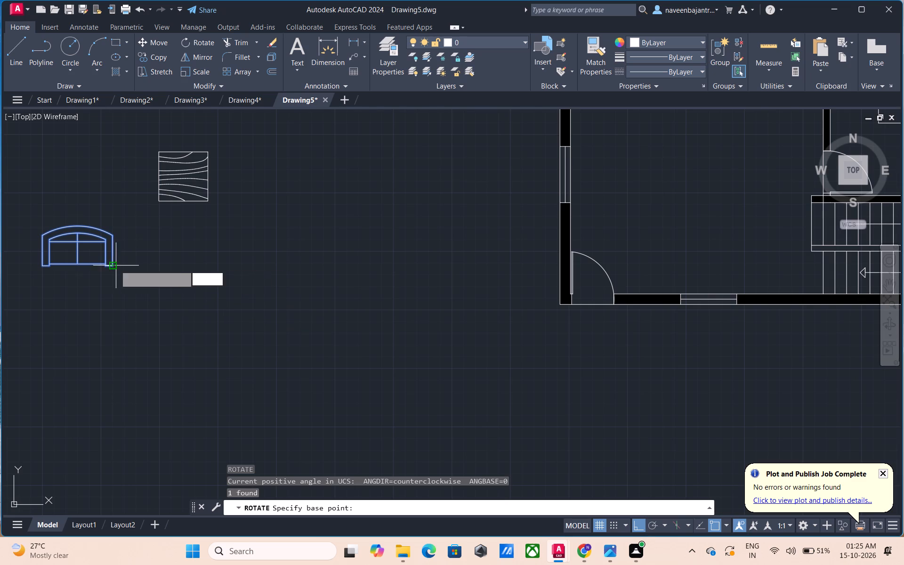
left_click(115, 266)
left_click(118, 254)
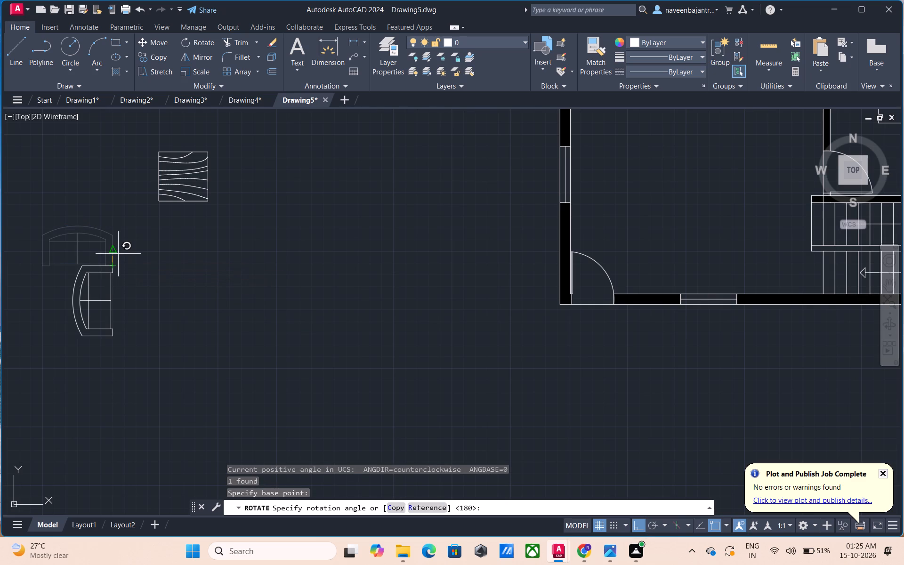
key("Escape")
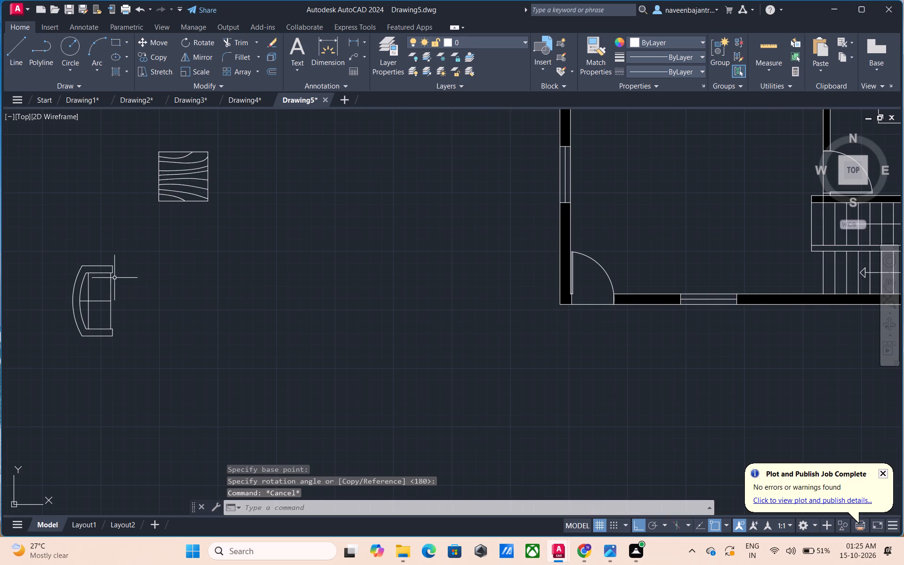
Move the rotated two-seat sofa against the living room's left wall, below the three-seat sofa, with Ortho off for placement.
left_click(107, 273)
type("m")
key("space")
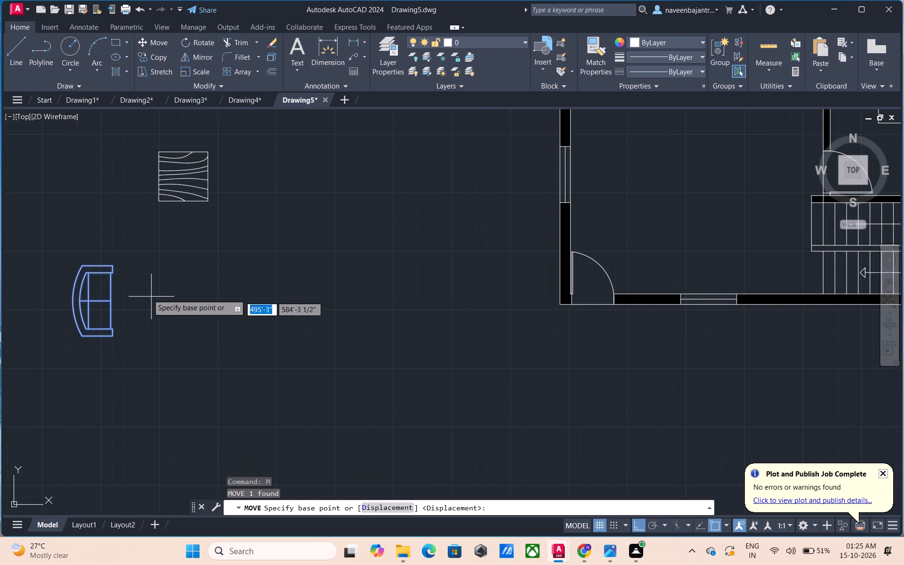
left_click(115, 266)
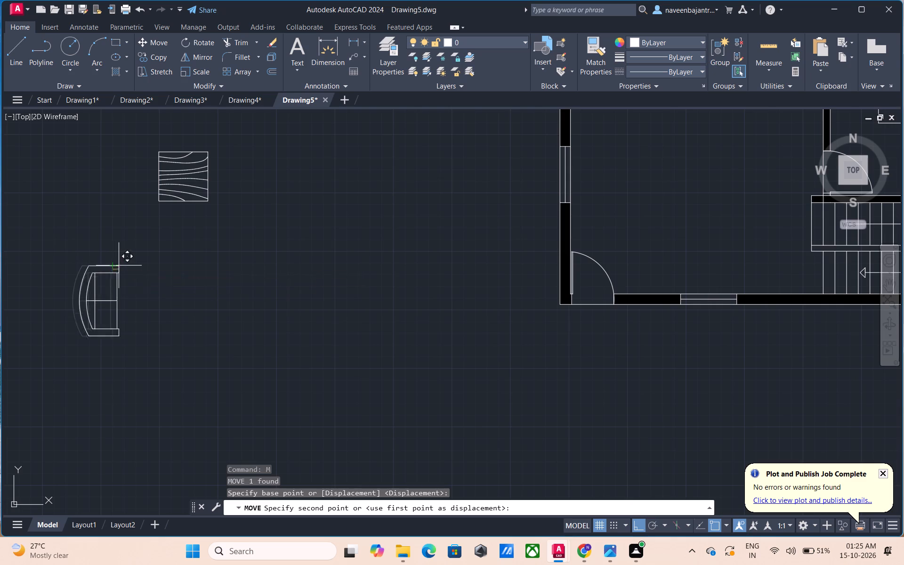
scroll(347, 283, "down", 1)
middle_click_drag(347, 283, 229, 339)
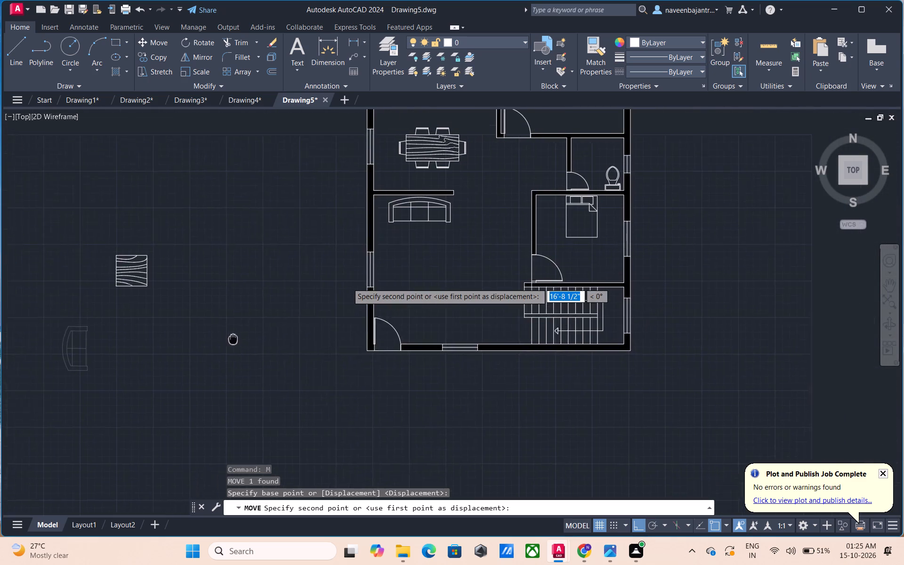
middle_click_drag(229, 339, 167, 378)
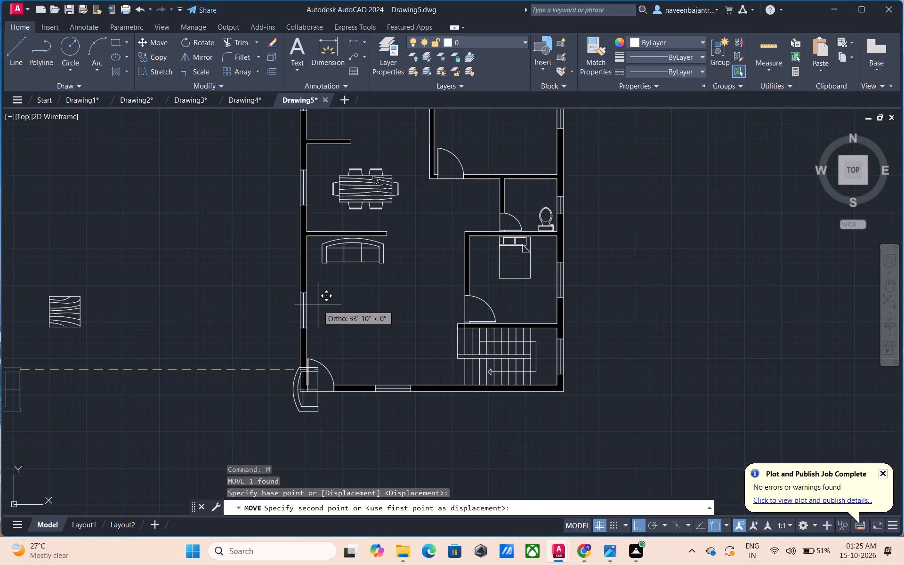
key("F8")
scroll(335, 289, "up", 2)
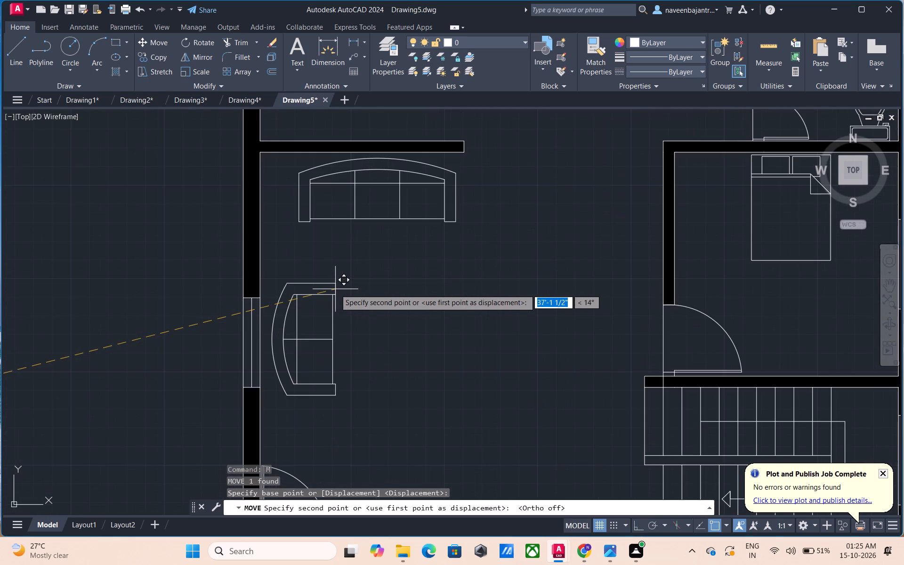
left_click(330, 244)
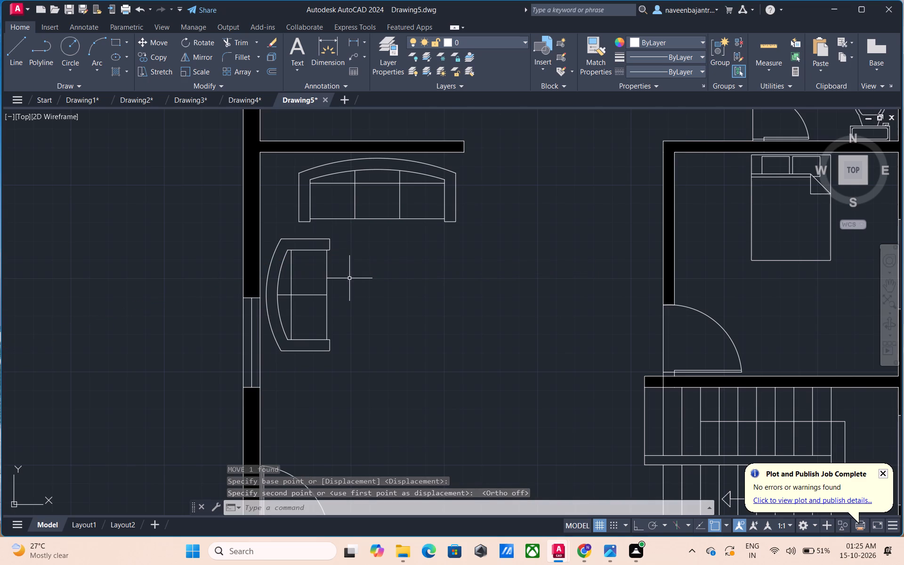
Move the square wood table into the living room, in front of the two sofas.
scroll(359, 299, "down", 2)
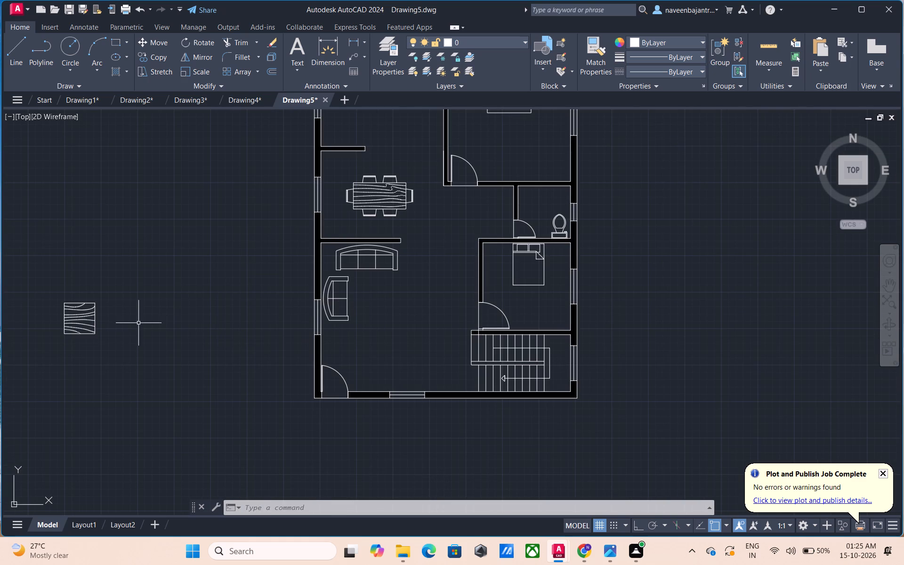
left_click(81, 322)
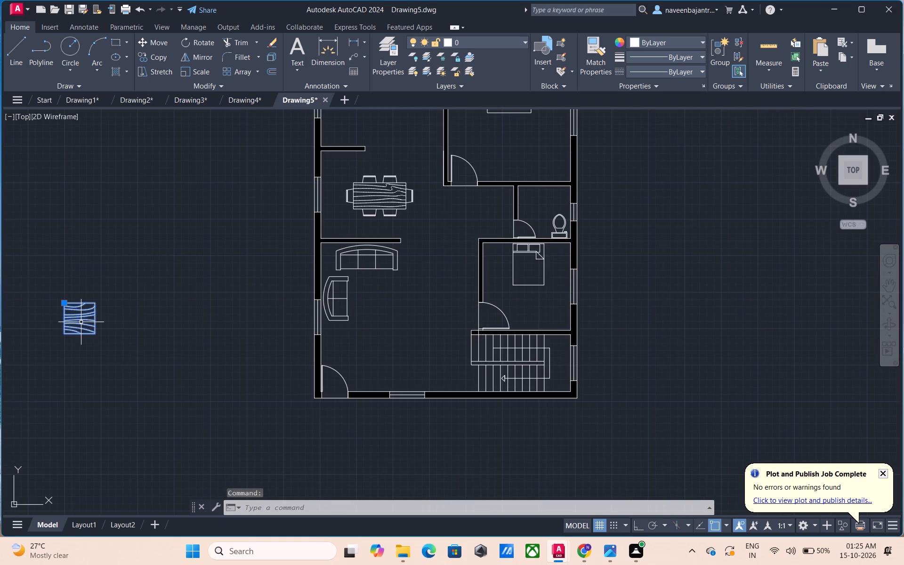
type("m")
key("space")
left_click(81, 322)
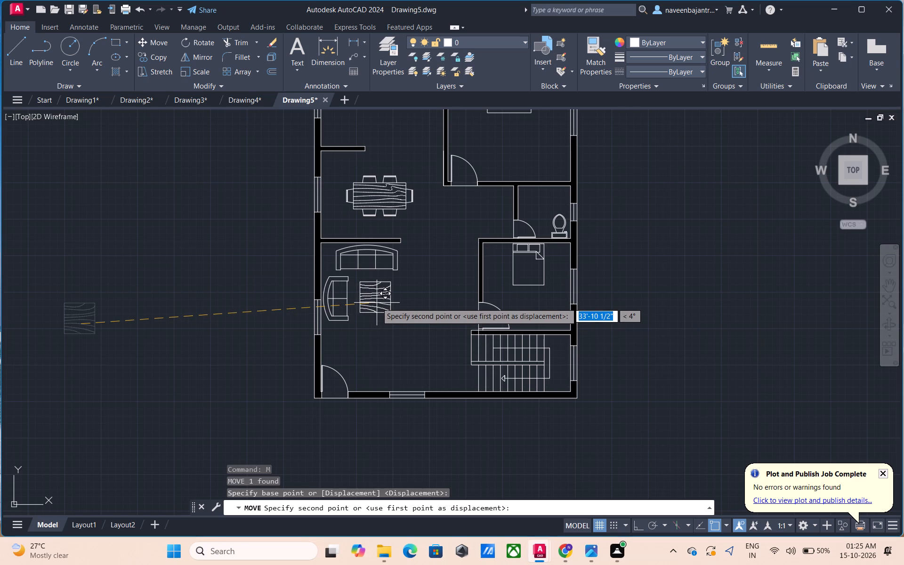
left_click(377, 303)
key("Escape")
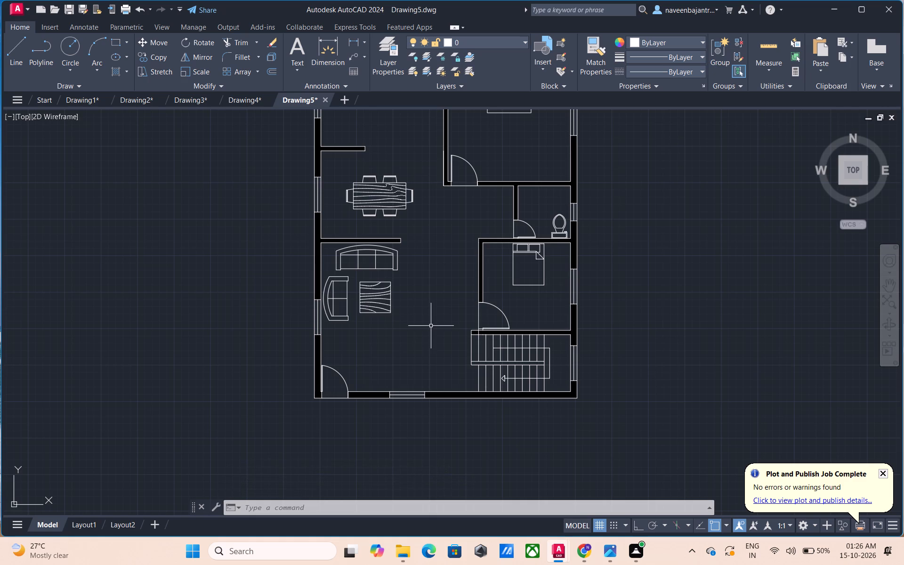
key("Escape")
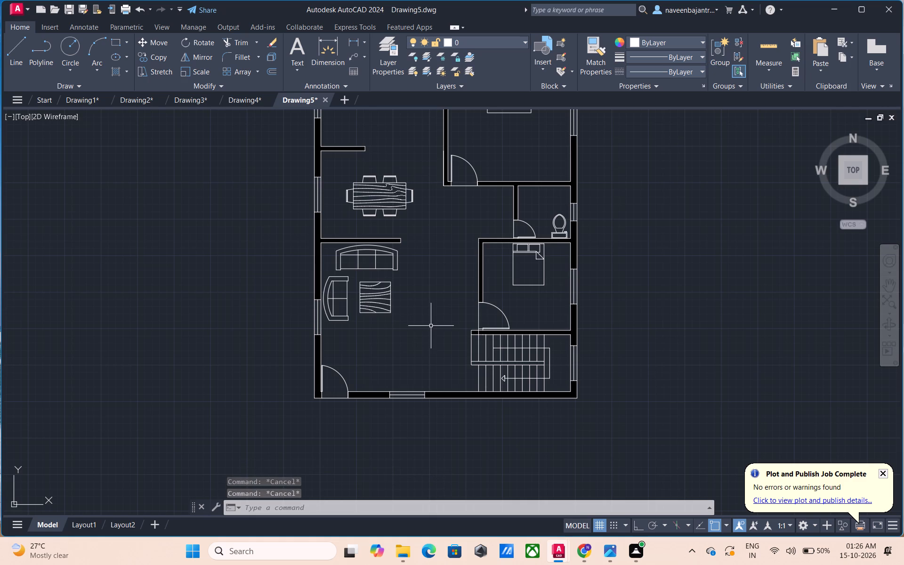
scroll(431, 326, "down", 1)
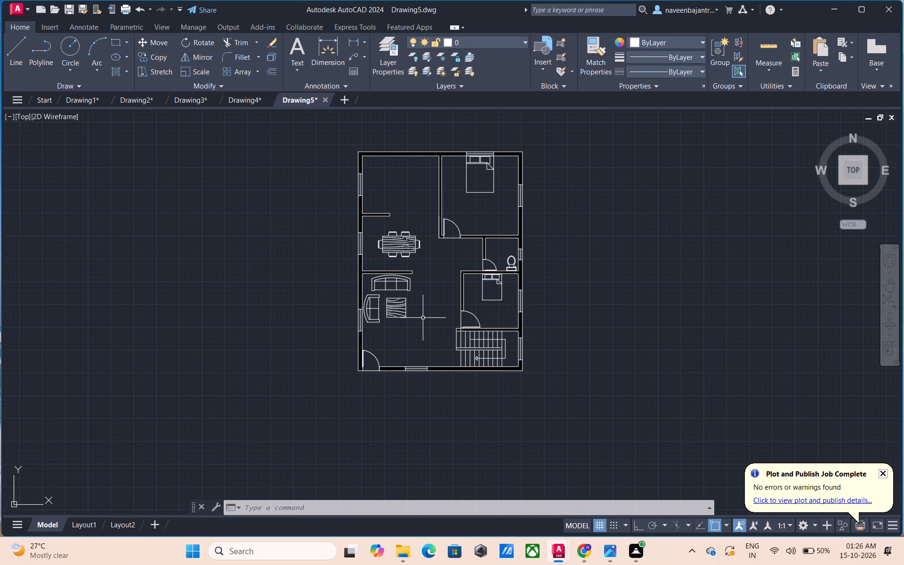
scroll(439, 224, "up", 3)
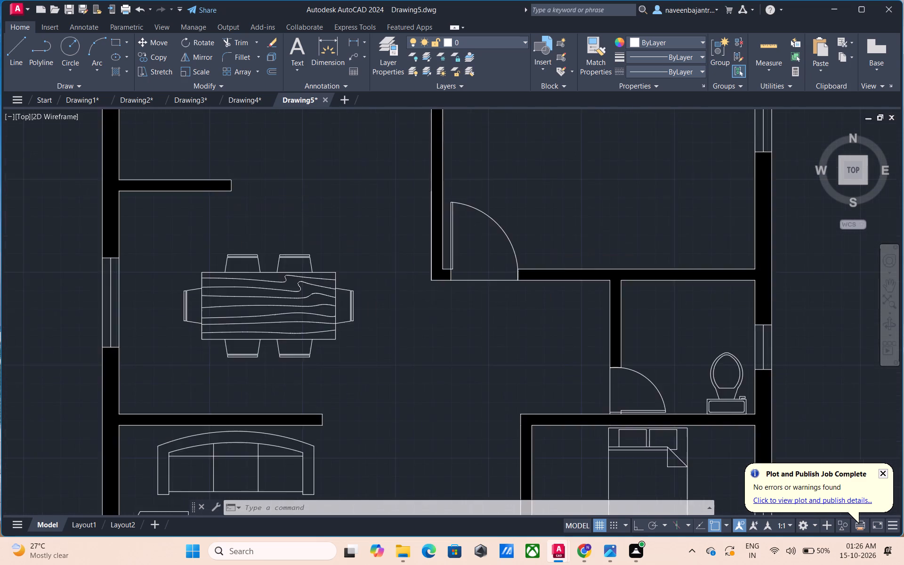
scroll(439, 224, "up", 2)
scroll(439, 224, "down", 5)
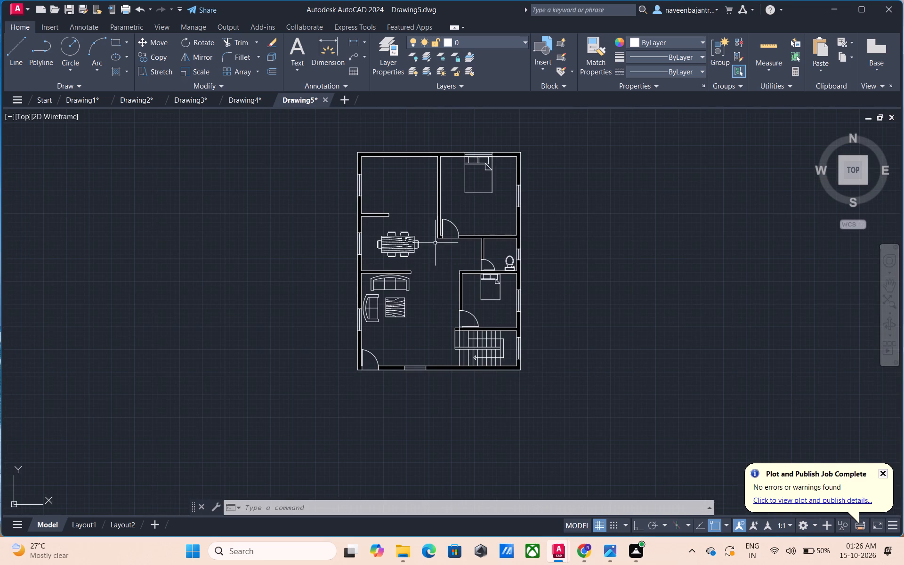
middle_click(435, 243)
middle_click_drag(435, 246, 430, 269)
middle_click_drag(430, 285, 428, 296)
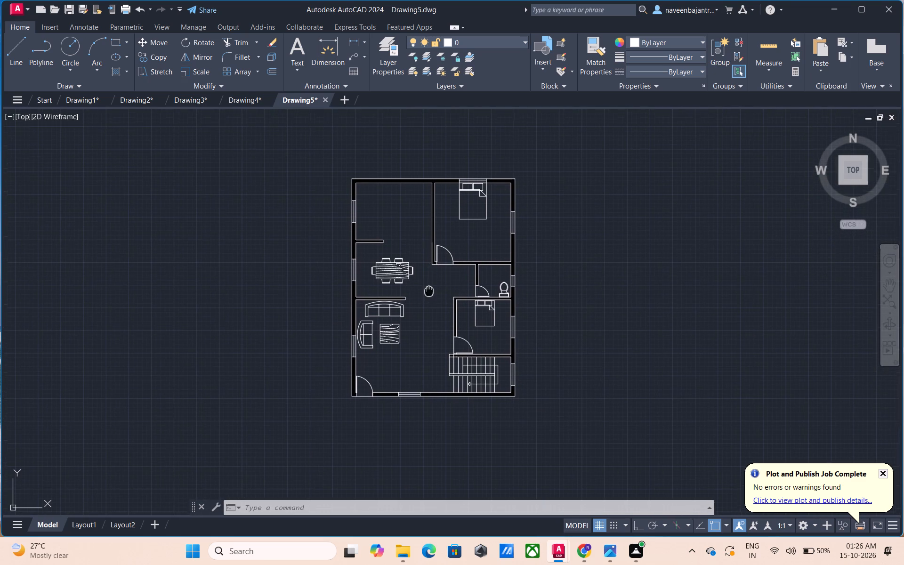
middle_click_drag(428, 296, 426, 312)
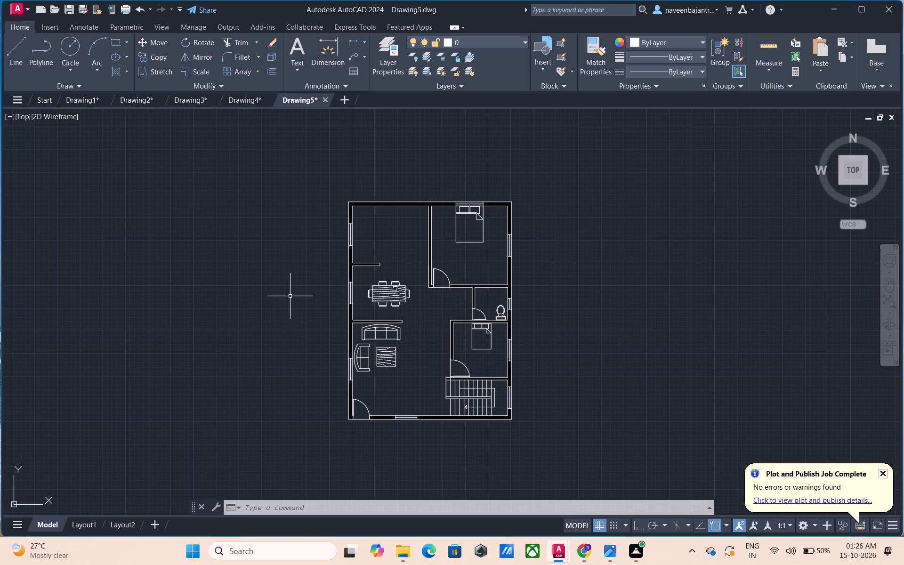
Insert the "Range-Oven - 30 in top" block from DesignCenter's Kitchens.dwg into the empty space left of the floor plan.
key("Escape")
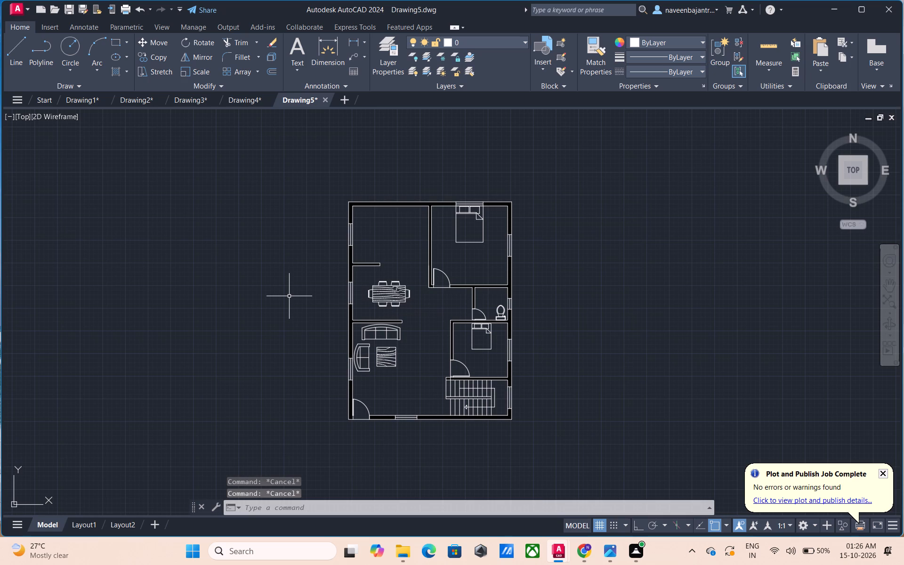
key("Escape")
type("dc")
key("space")
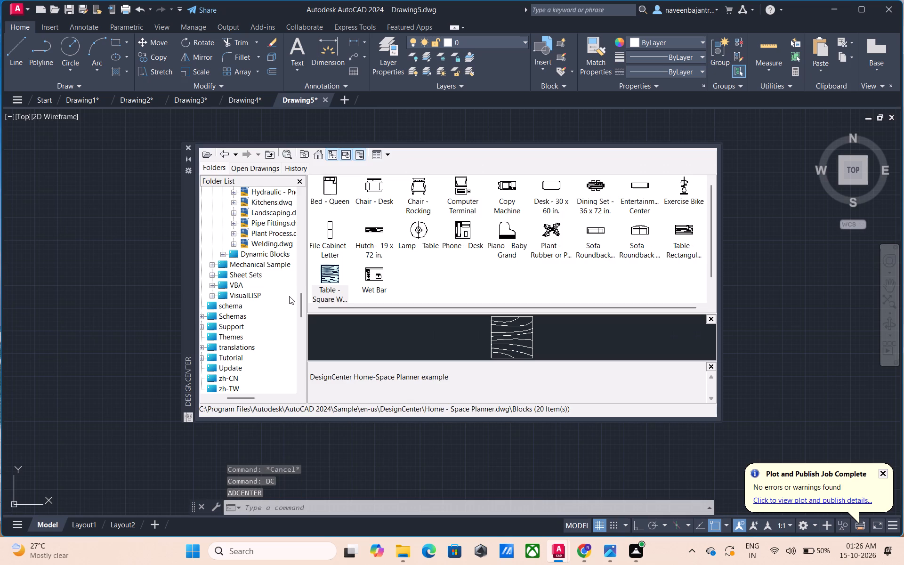
left_click(221, 153)
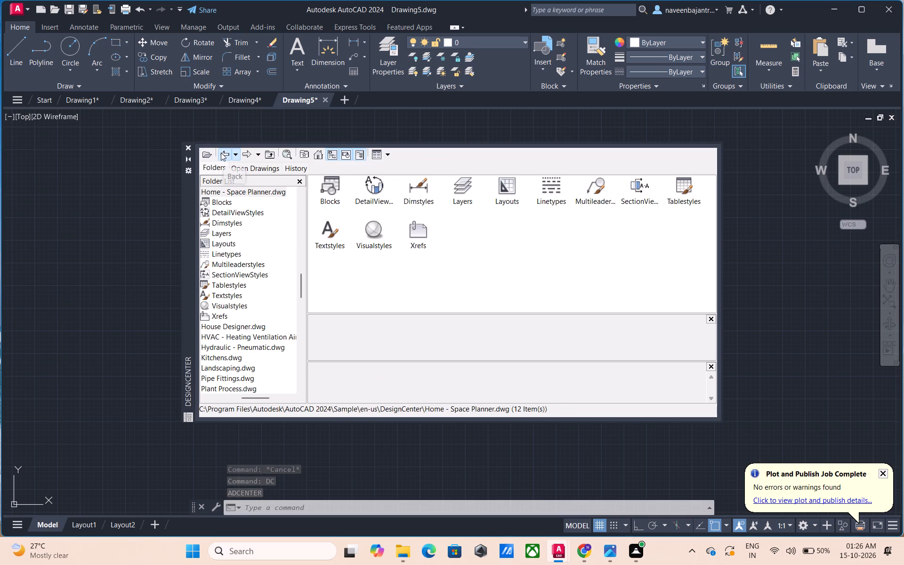
left_click(221, 153)
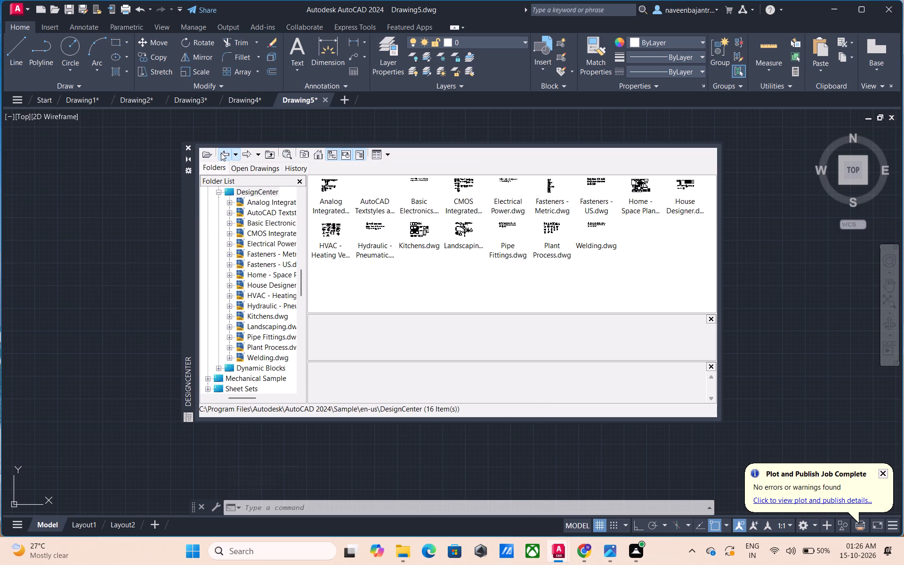
double_click(423, 231)
double_click(330, 196)
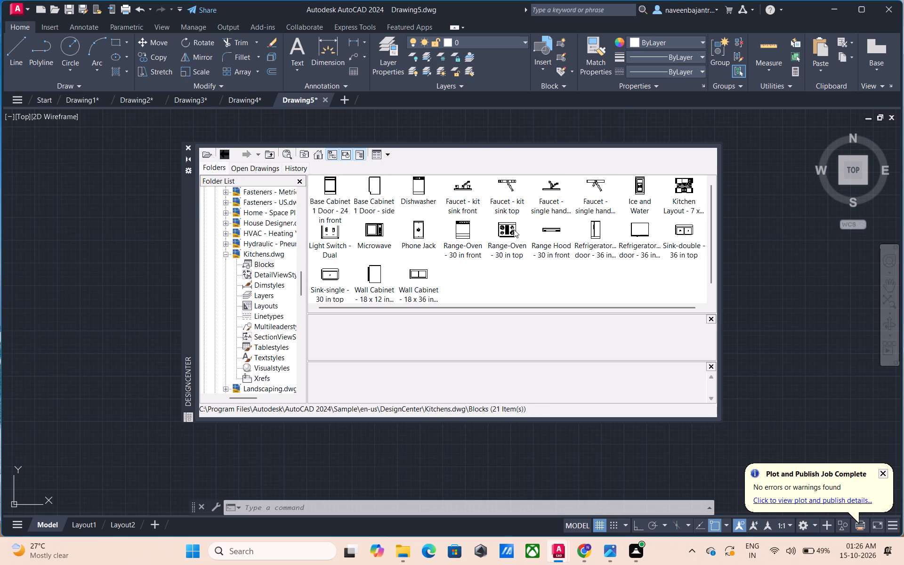
left_click_drag(505, 230, 154, 218)
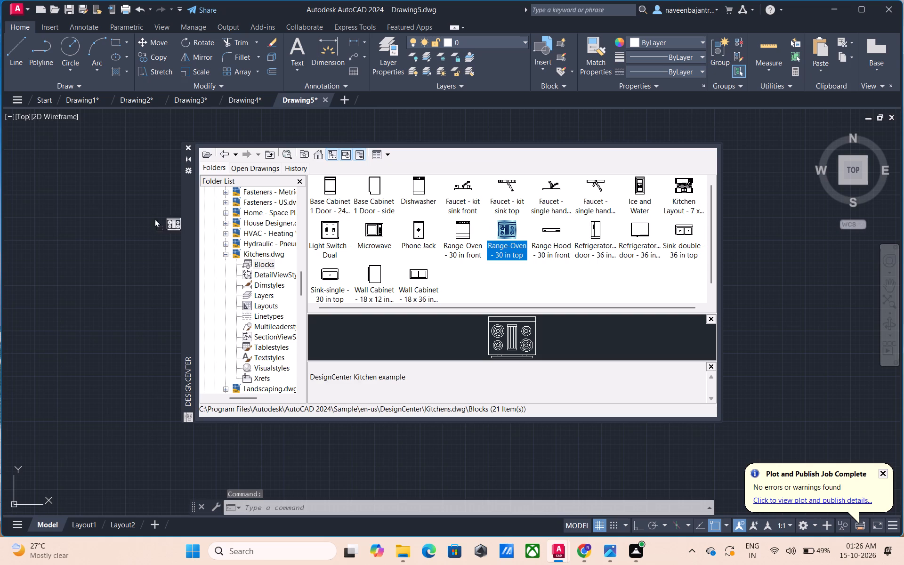
left_click_drag(154, 218, 120, 217)
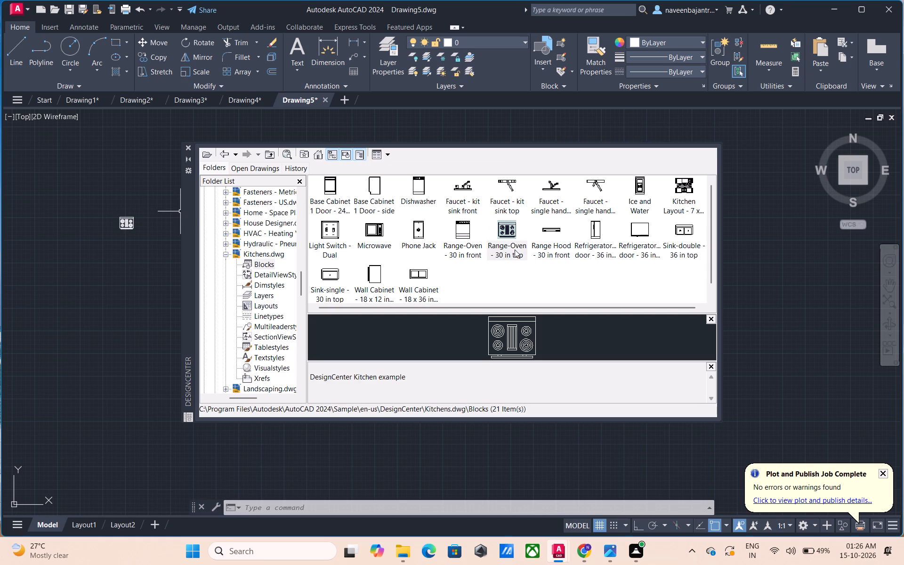
Insert the "Sink-double - 36 in top" block just below the range-oven and close DesignCenter.
left_click_drag(688, 231, 279, 245)
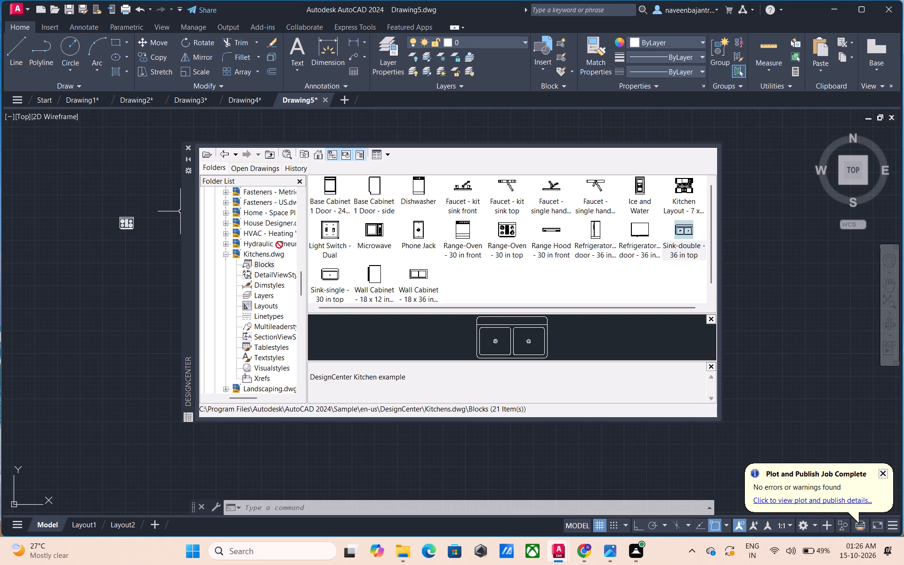
left_click_drag(279, 245, 124, 245)
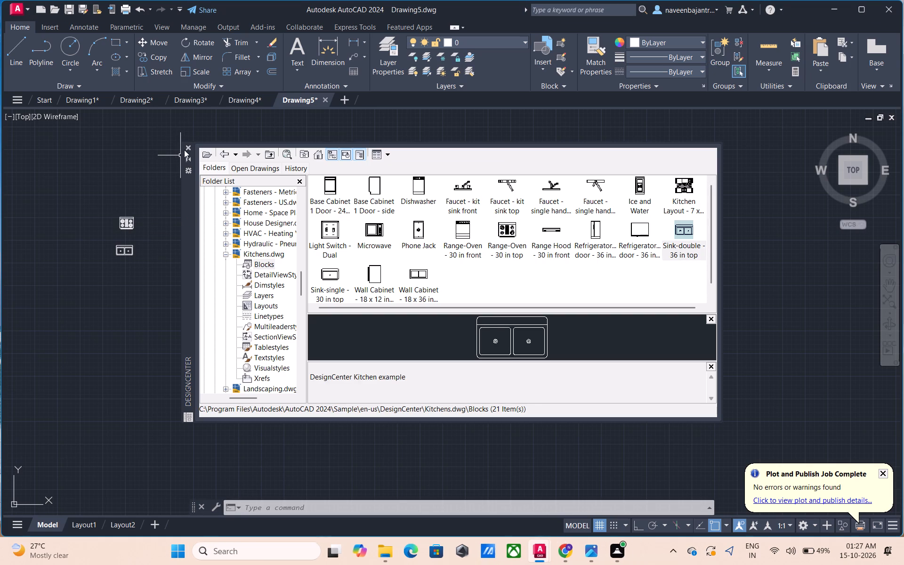
left_click(185, 148)
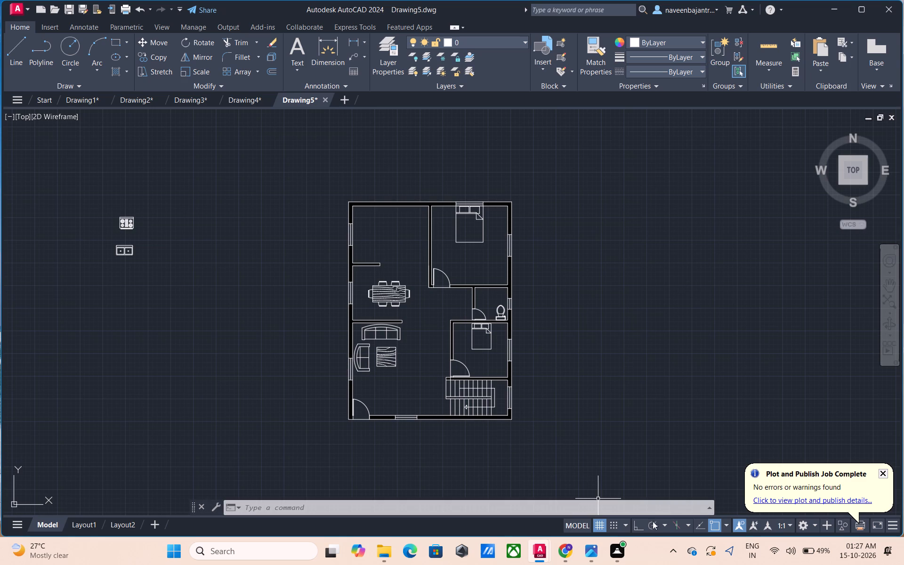
With Ortho on, rotate the range-oven a quarter turn counterclockwise about its lower-right corner so its back faces left.
left_click(639, 525)
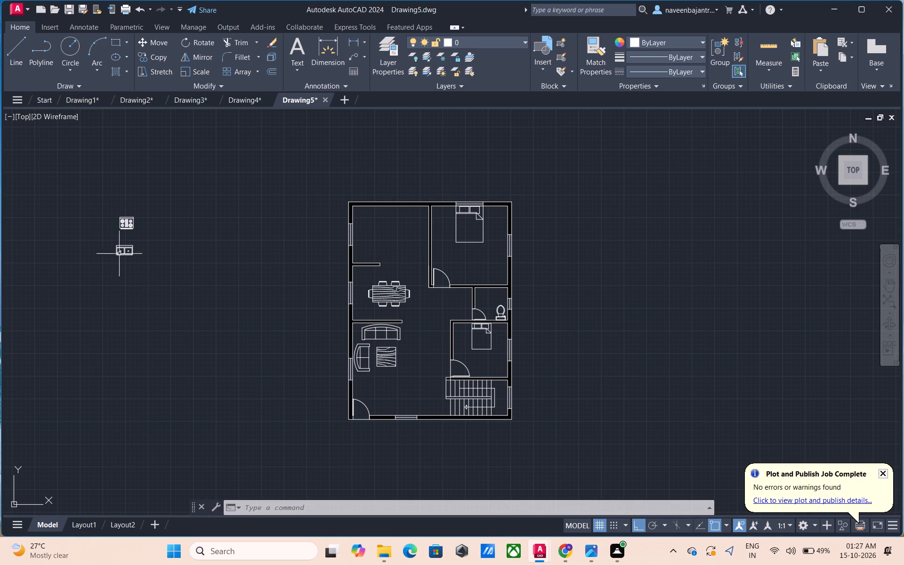
scroll(111, 234, "up", 3)
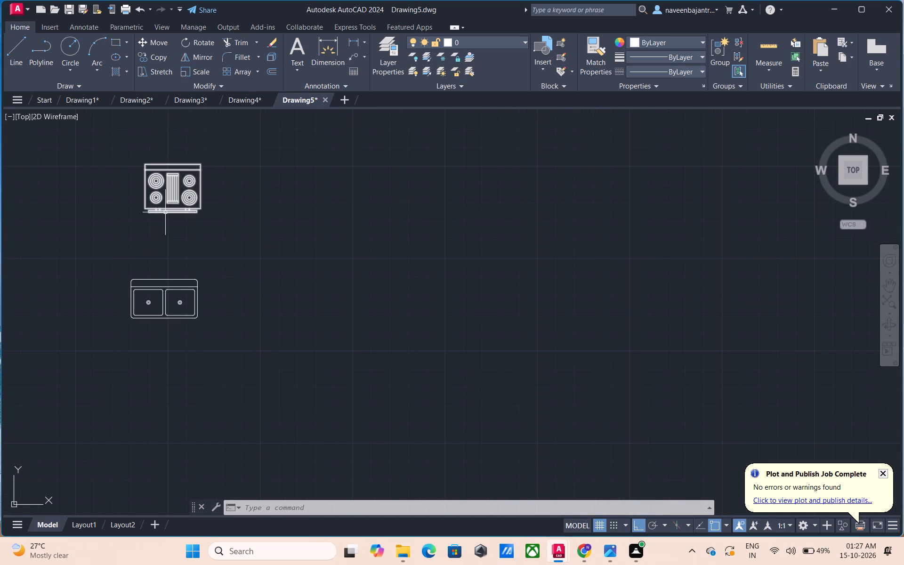
left_click(166, 212)
type("ro")
key("space")
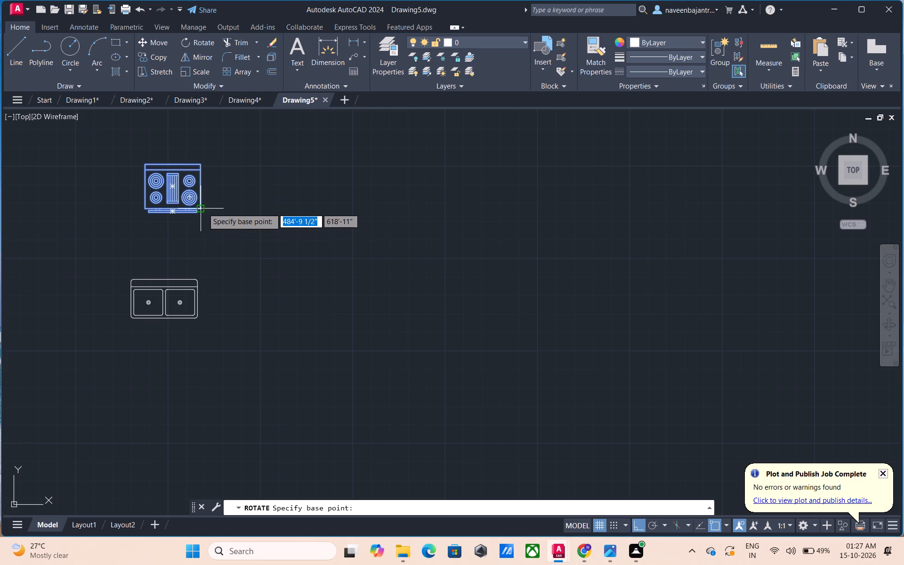
left_click(203, 208)
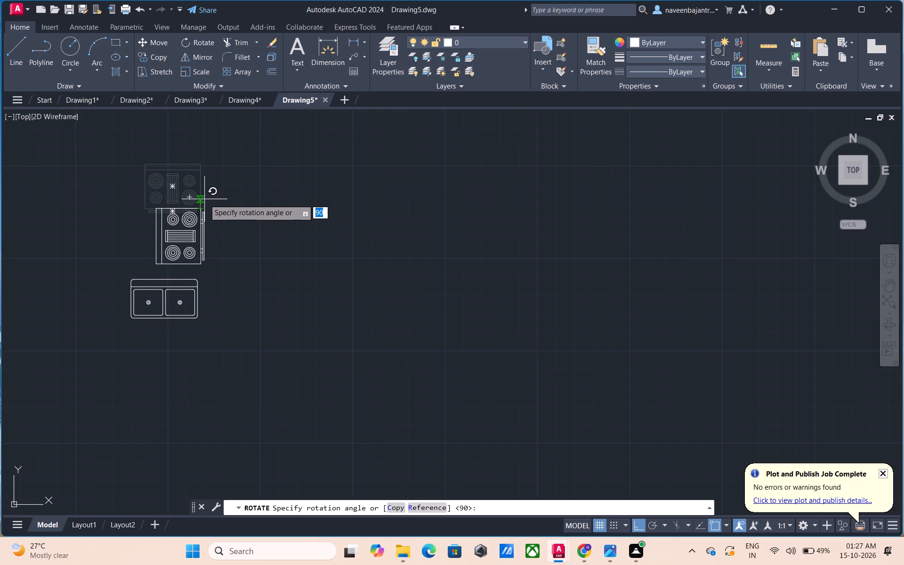
left_click(204, 199)
key("Escape")
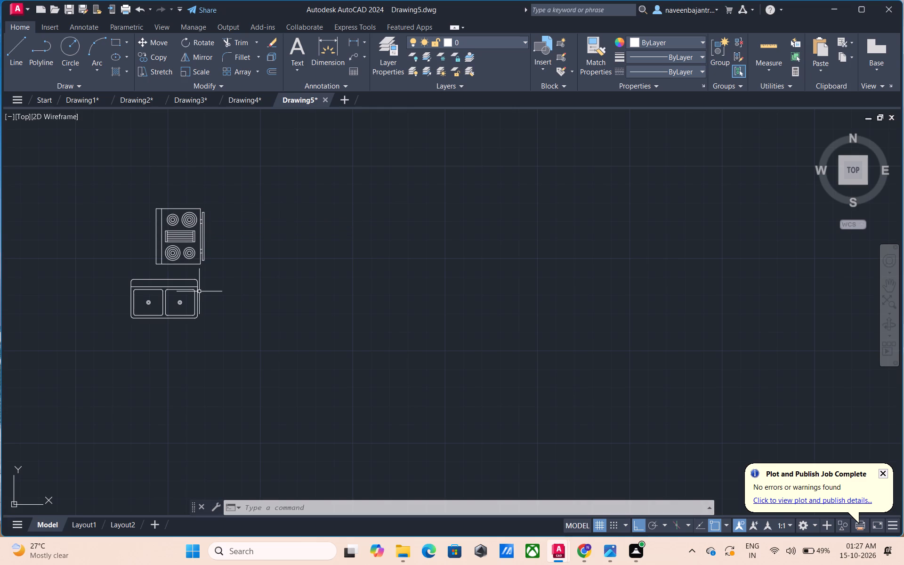
Rotate the double sink a quarter turn counterclockwise about its lower-right corner so its back faces left.
left_click(198, 290)
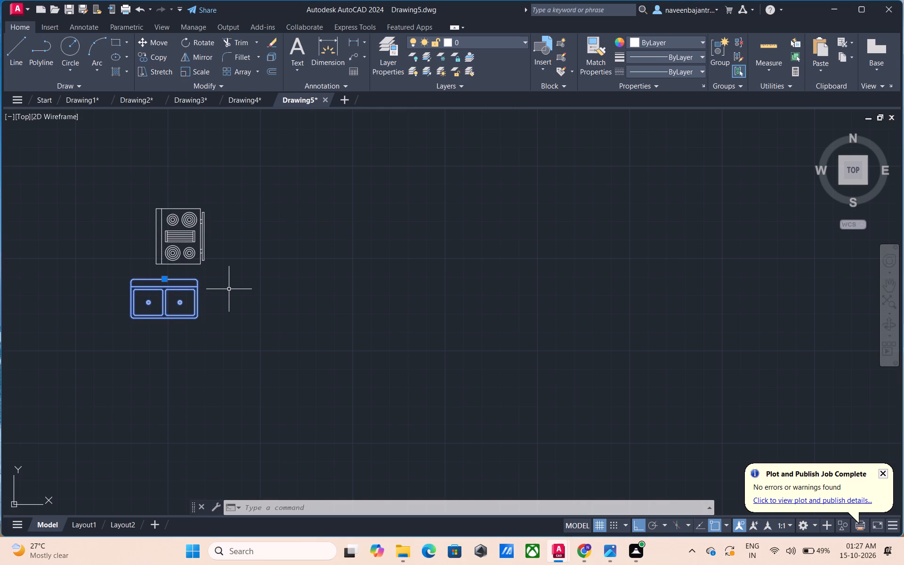
type("ro")
key("space")
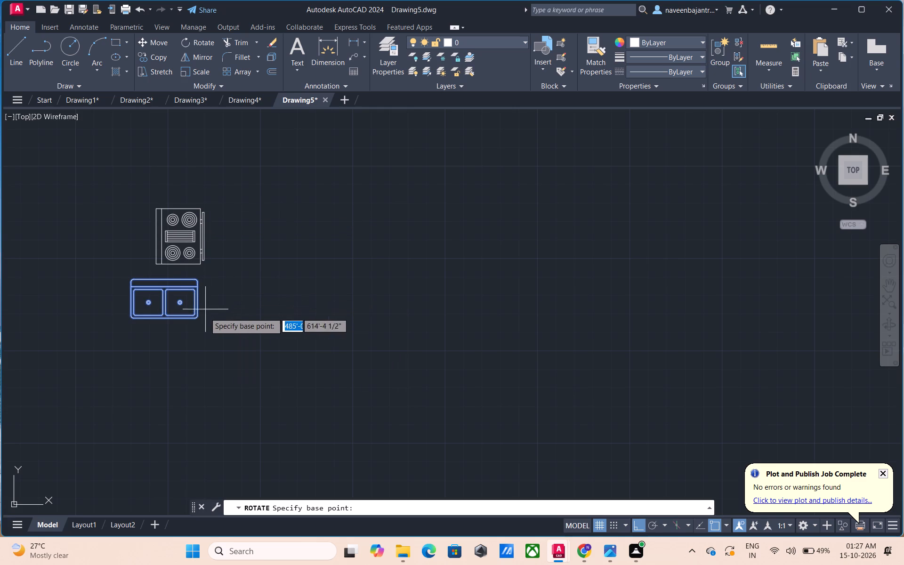
left_click(200, 319)
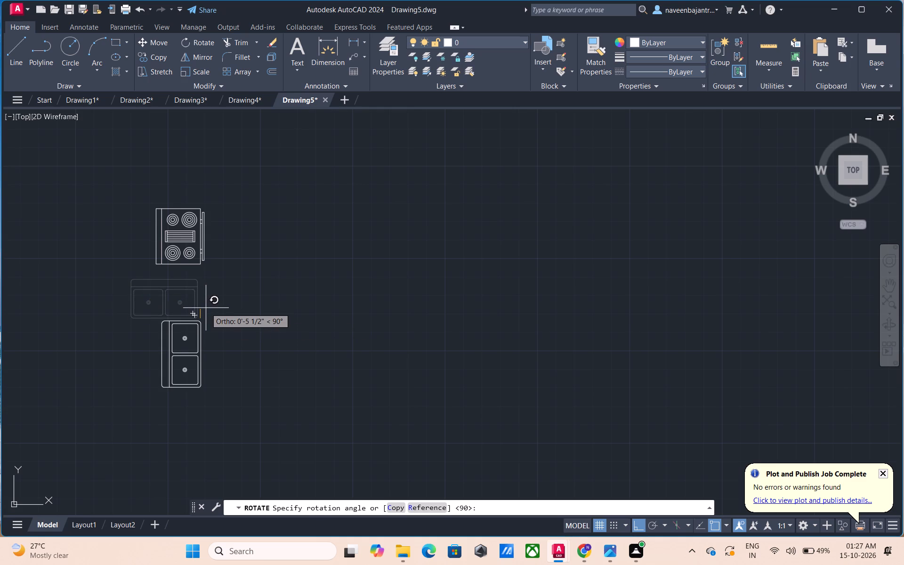
left_click(206, 308)
key("Escape")
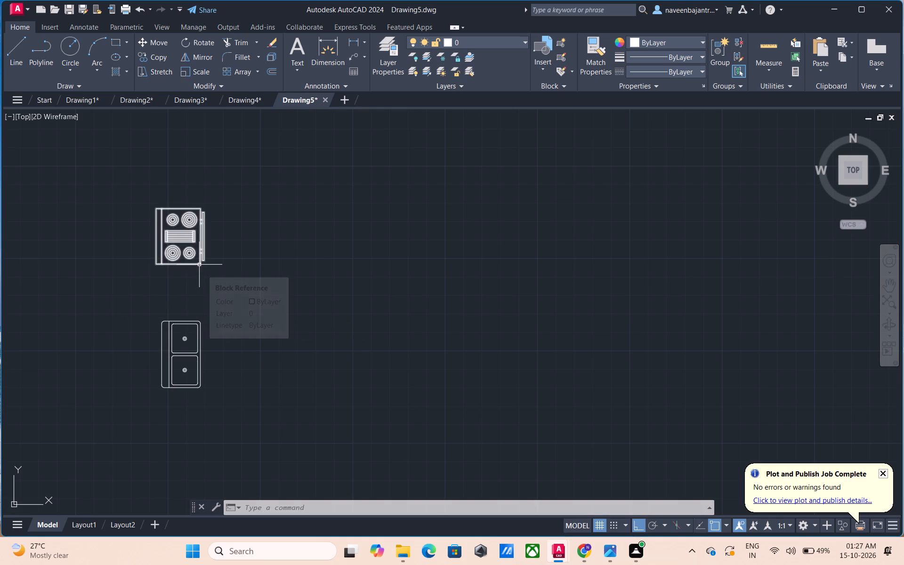
With Ortho off, move the range-oven into the kitchen at the plan's top-left, beside the left wall near the window's upper end.
left_click(641, 523)
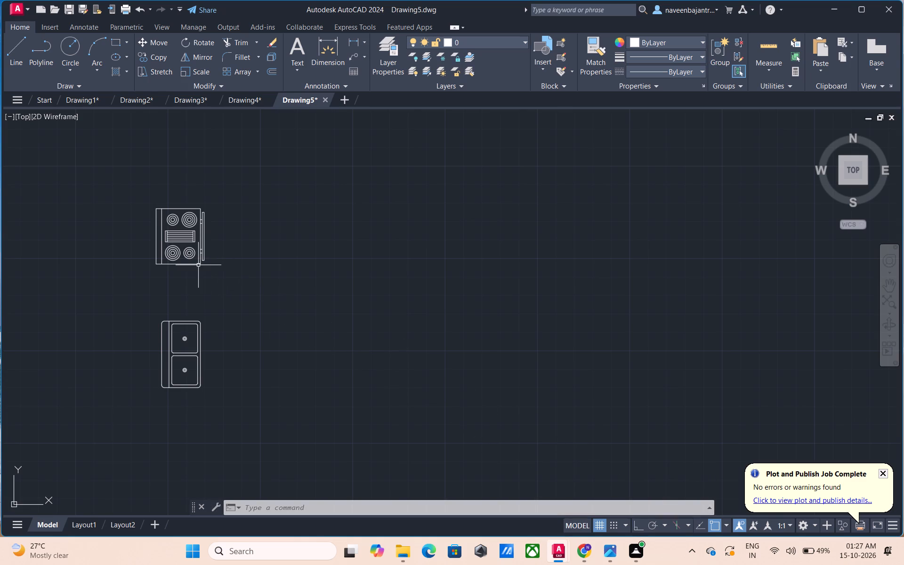
left_click(197, 265)
type("m")
key("space")
left_click(197, 266)
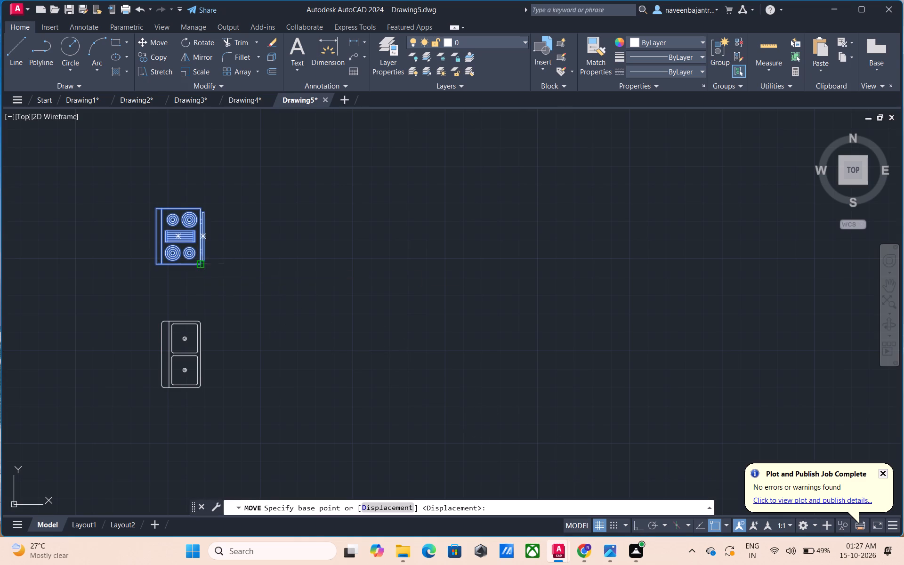
scroll(554, 299, "down", 1)
middle_click_drag(554, 299, 224, 344)
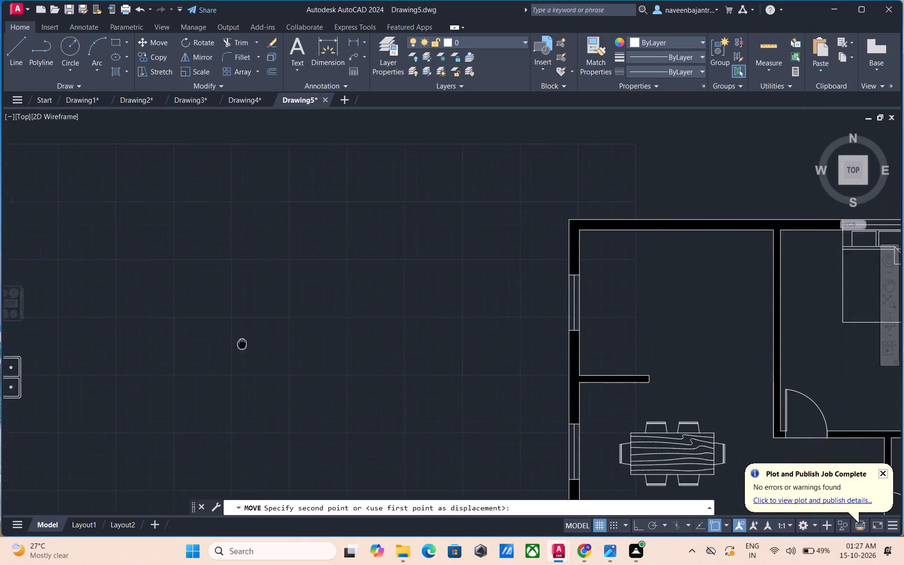
middle_click_drag(224, 344, 103, 359)
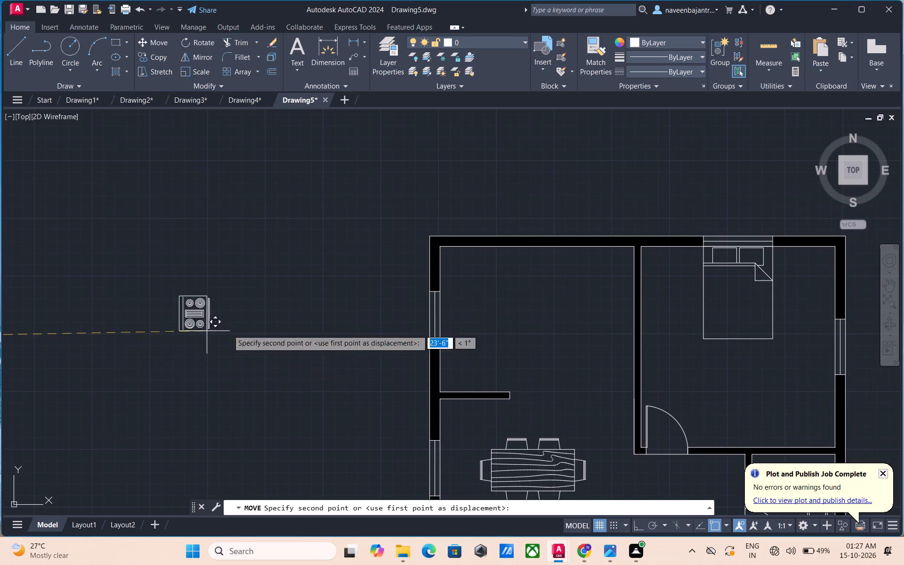
scroll(463, 298, "up", 2)
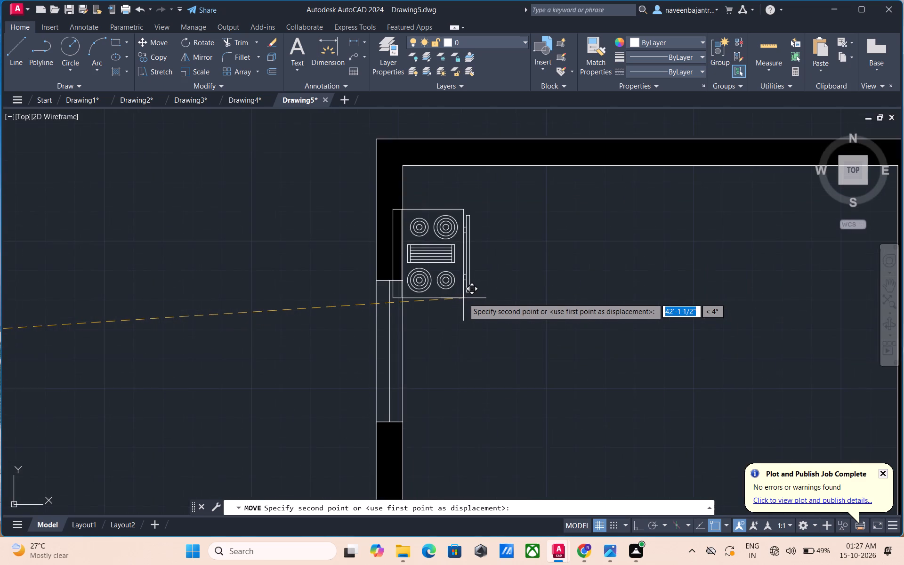
scroll(465, 296, "up", 1)
scroll(473, 281, "down", 1)
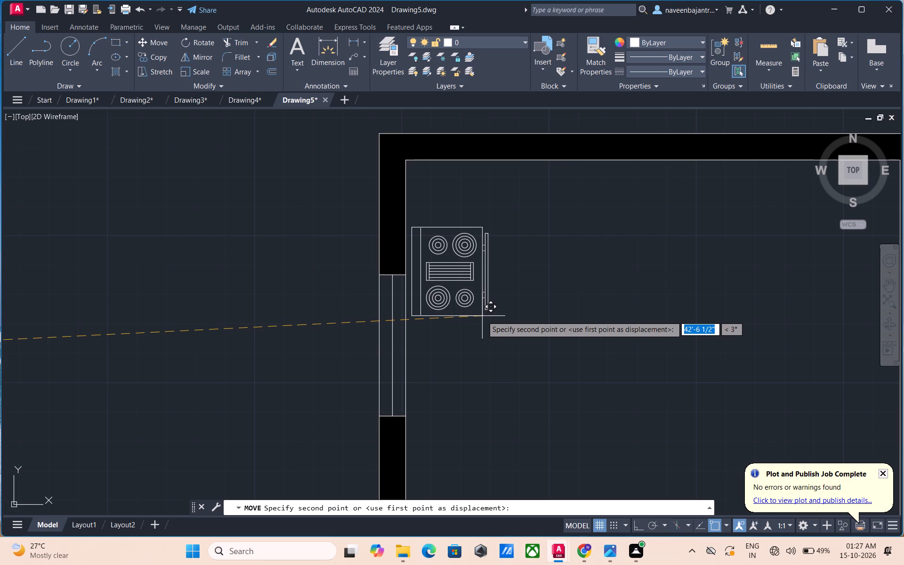
left_click(482, 316)
Move the double sink into the kitchen beside the left wall, below the range-oven and just above the short partition.
scroll(482, 316, "down", 3)
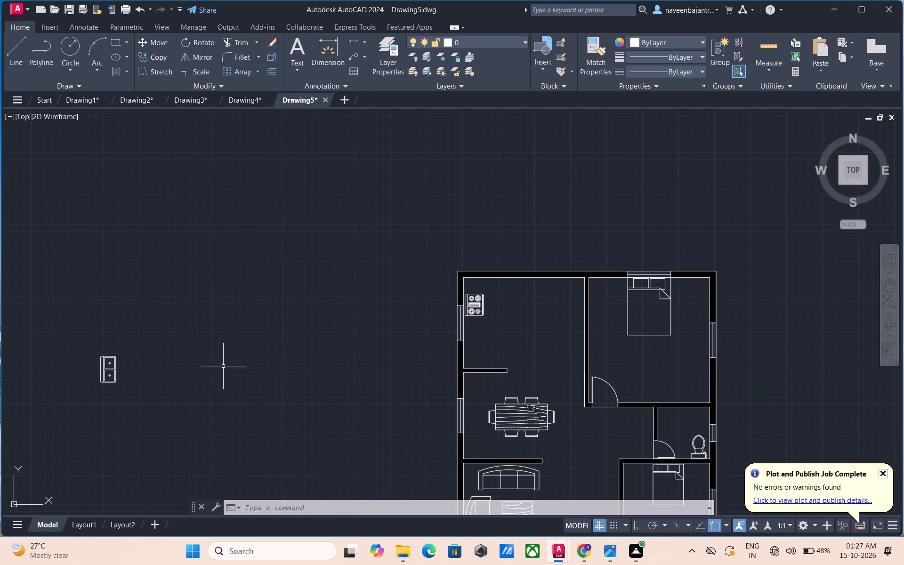
left_click(113, 358)
key("m")
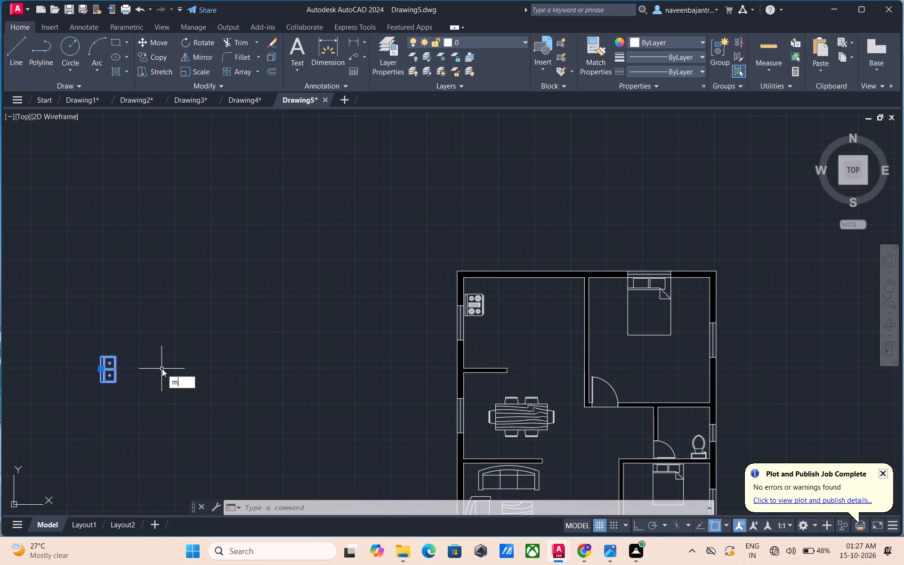
key("space")
left_click(113, 360)
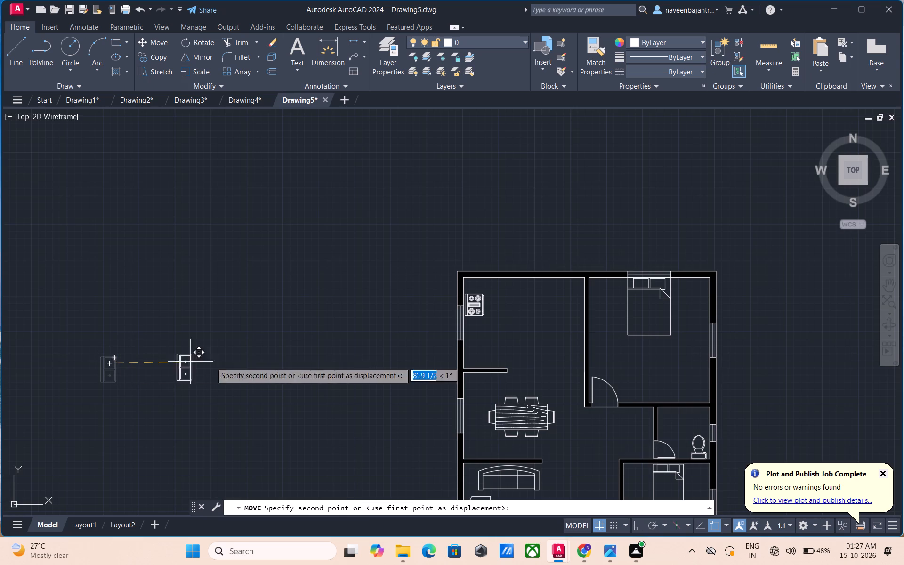
scroll(493, 353, "up", 2)
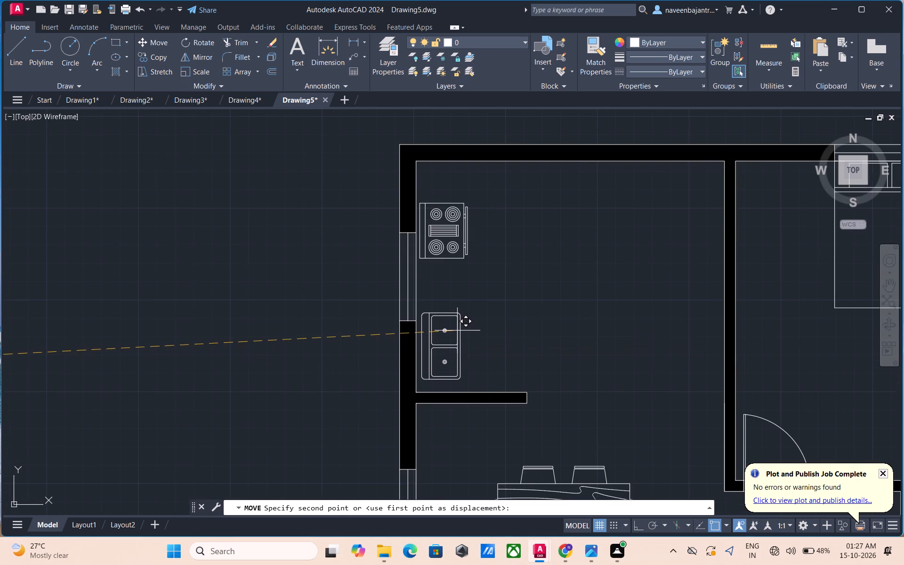
left_click(457, 331)
key("Escape")
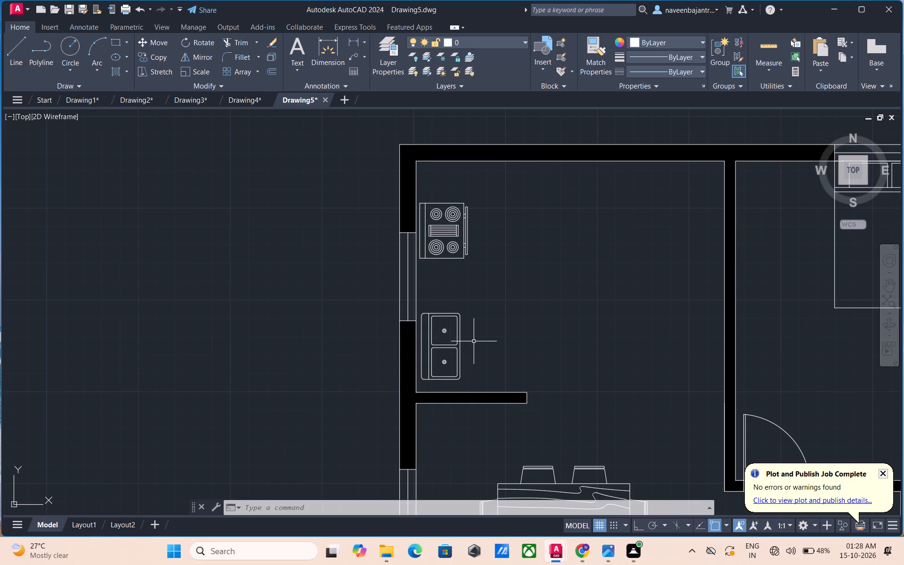
Draw a vertical counter-edge line right of the range and sink, from the top wall's inner face to the short partition, using Ortho.
type("l")
key("space")
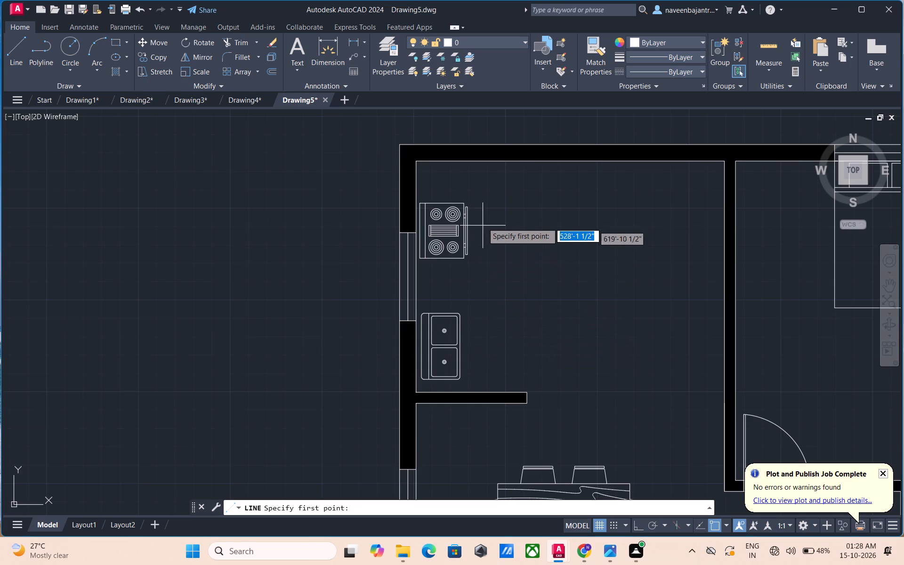
left_click(477, 161)
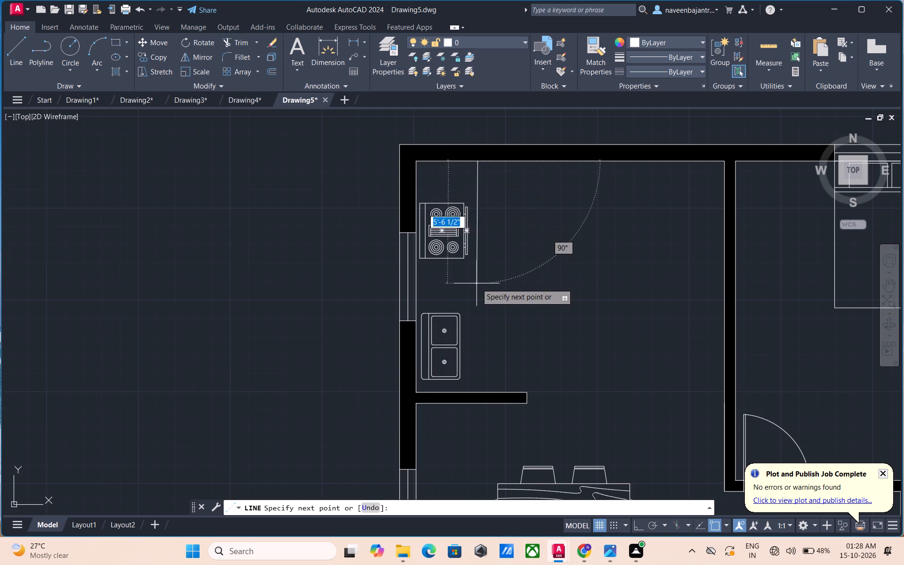
key("F8")
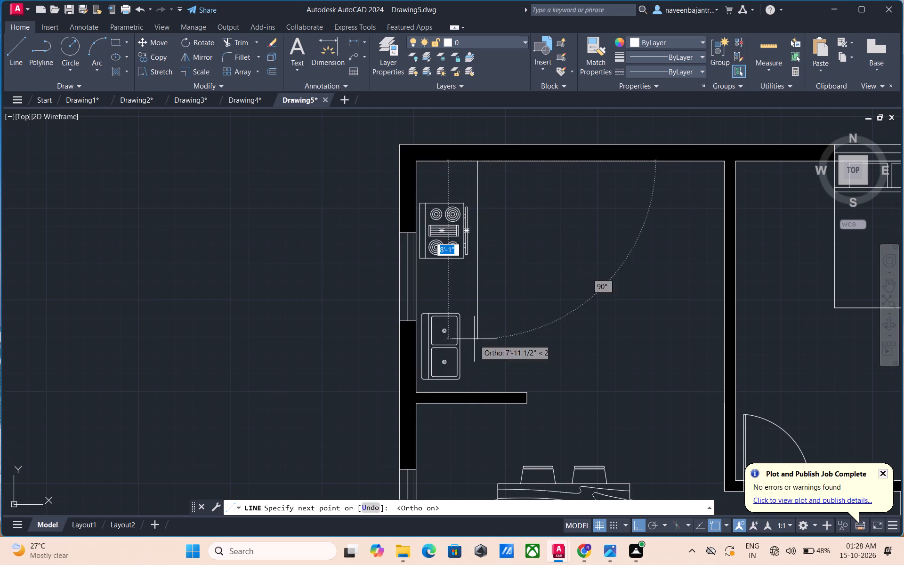
left_click(478, 393)
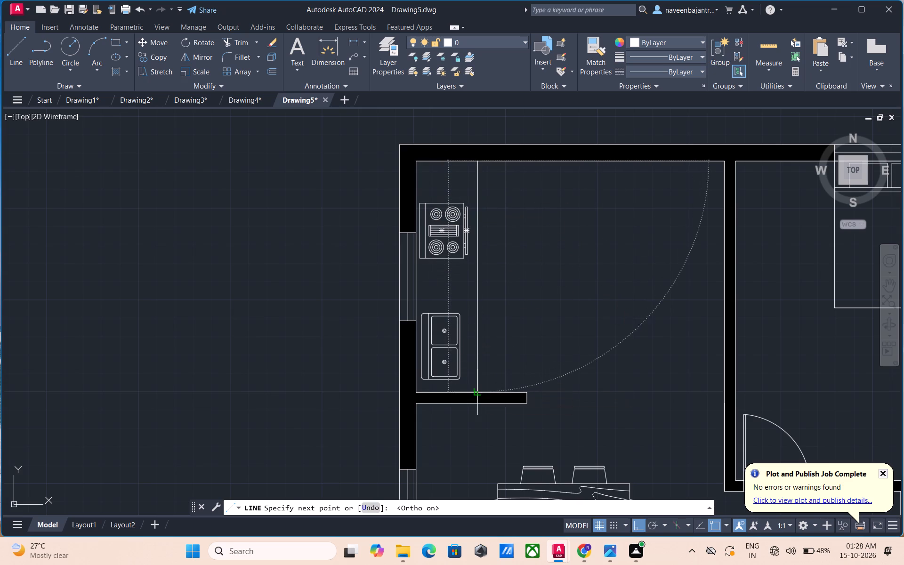
key("F8")
key("Escape")
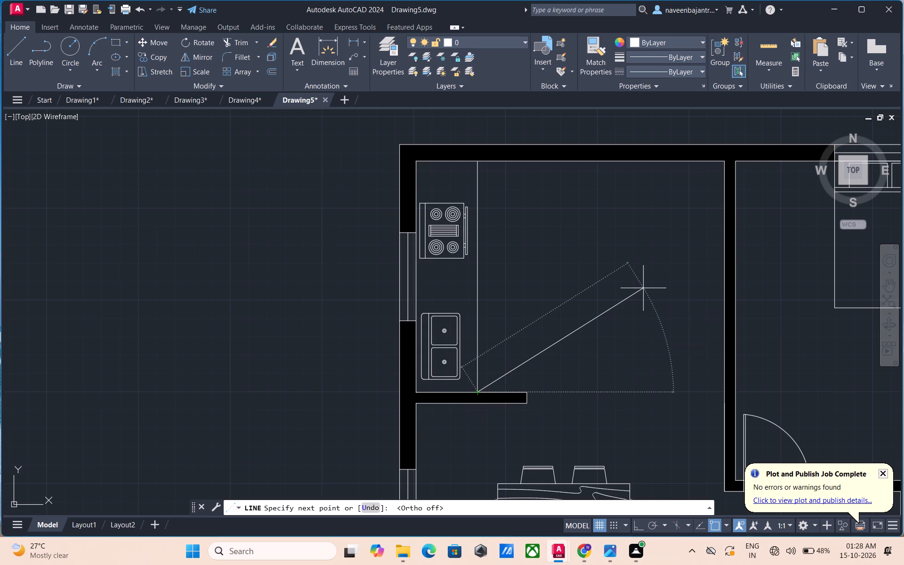
Copy the entire furnished floor plan from its lower-right corner to empty space about 287' to the right.
scroll(643, 288, "down", 1)
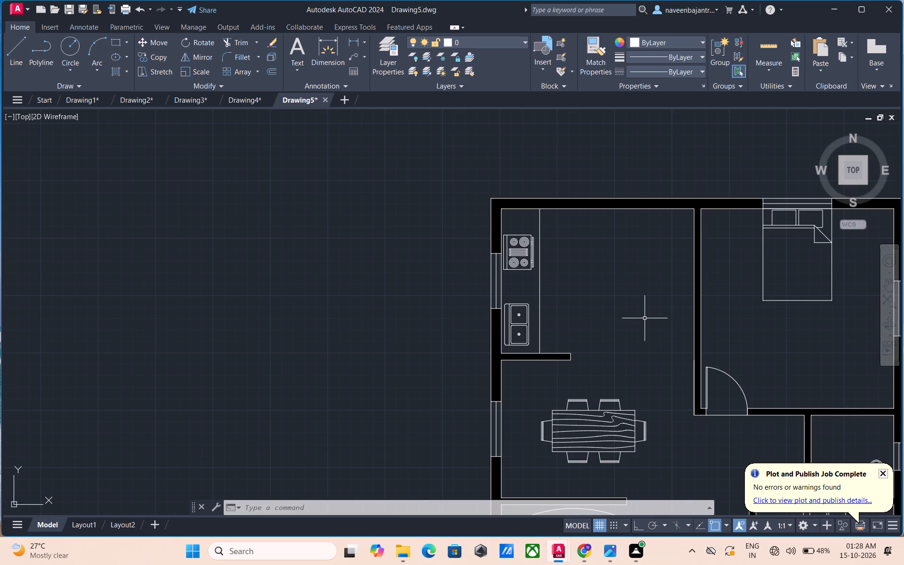
middle_click_drag(645, 318, 528, 313)
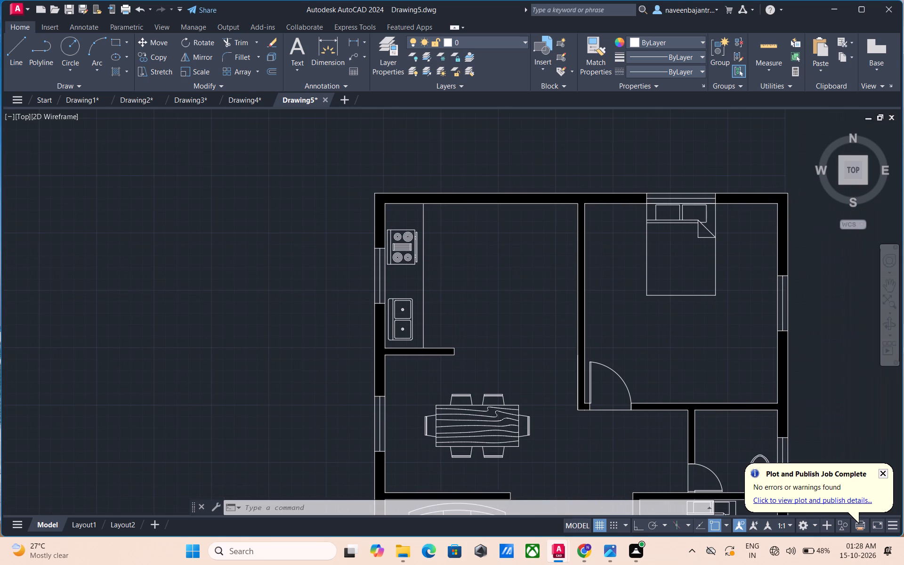
scroll(529, 309, "down", 2)
middle_click_drag(529, 309, 528, 308)
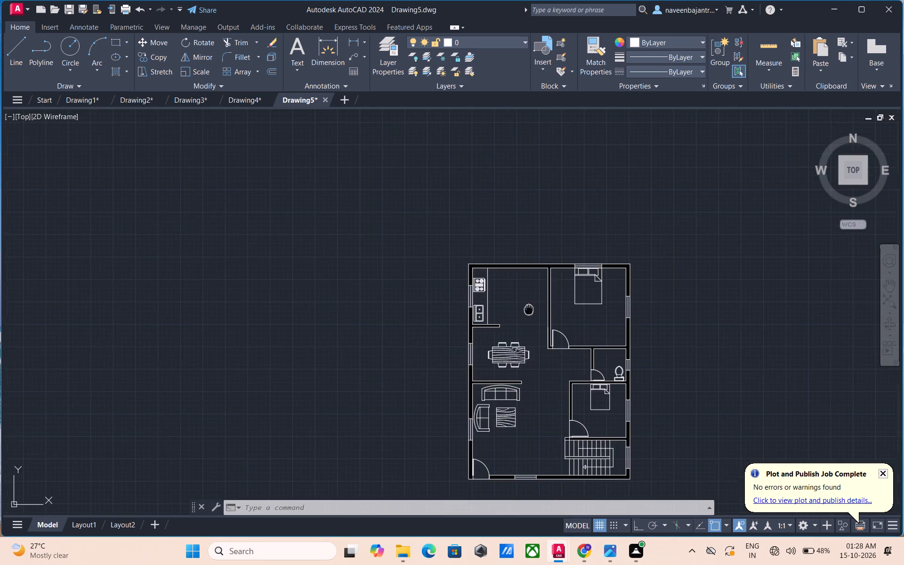
middle_click_drag(528, 308, 464, 282)
left_click(387, 212)
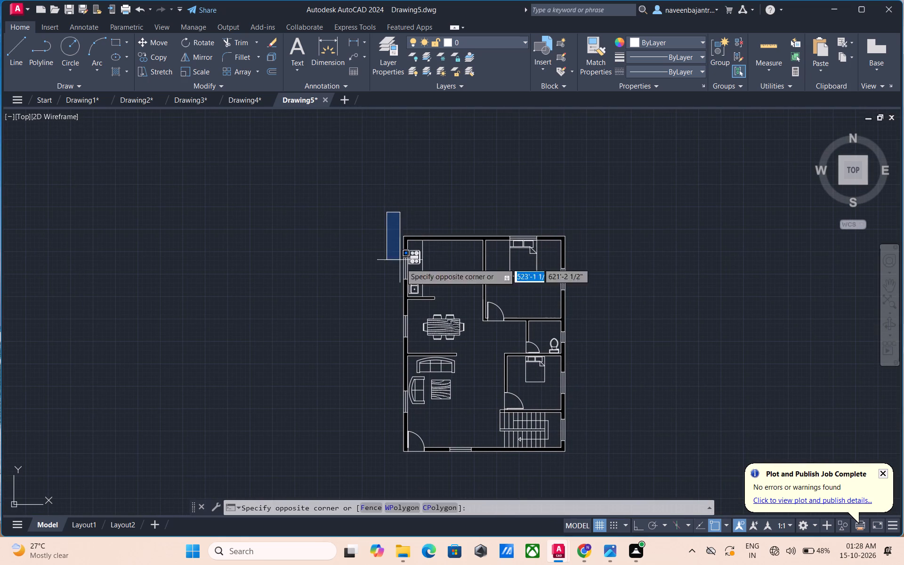
left_click(577, 459)
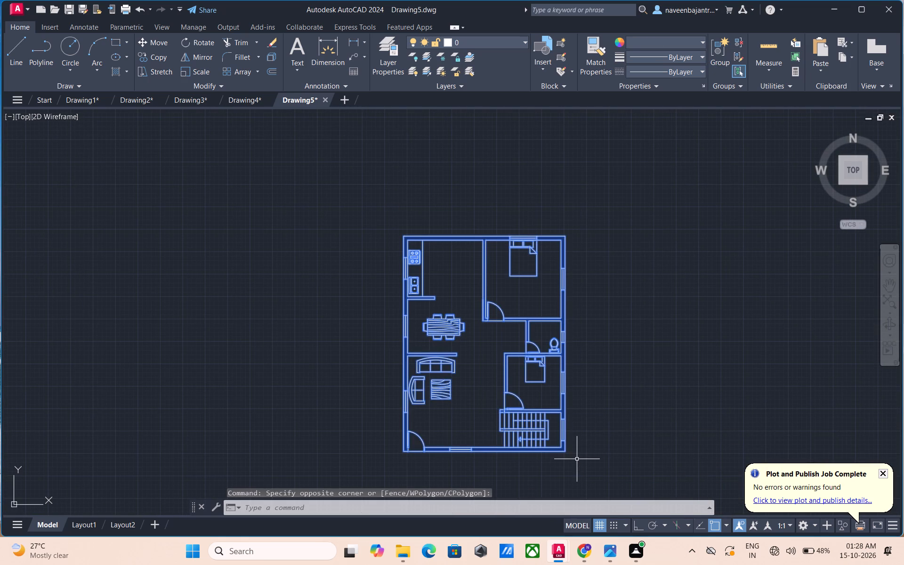
key("c")
type("o")
key("space")
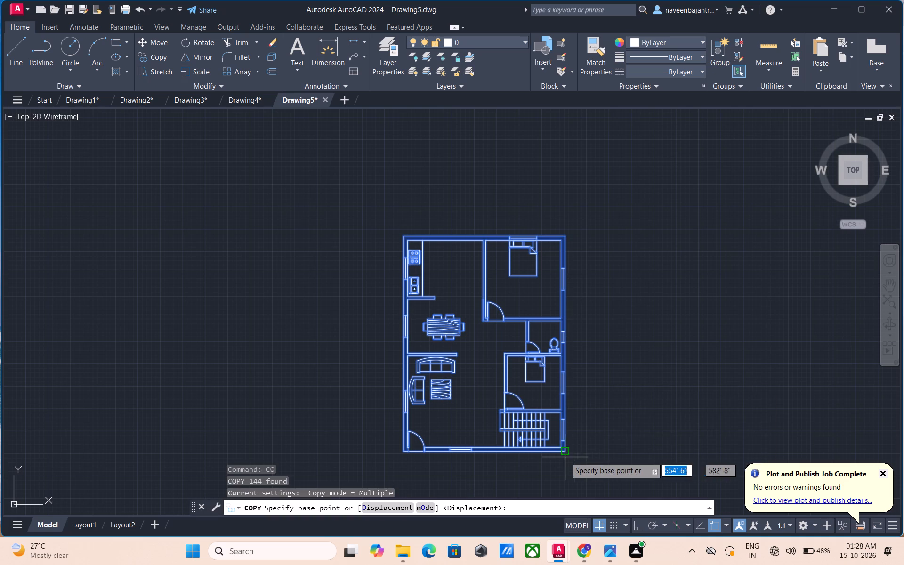
left_click(565, 449)
middle_click_drag(778, 417, 776, 417)
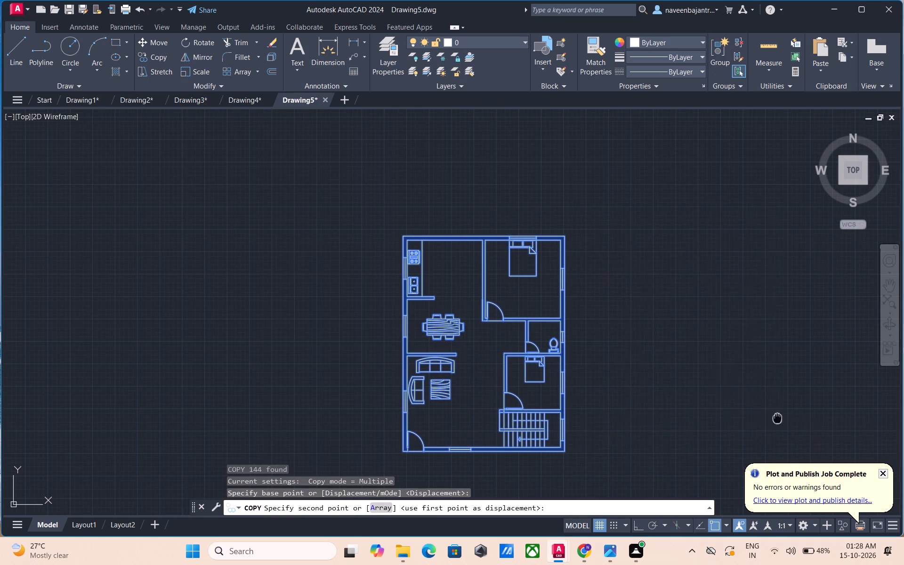
middle_click_drag(776, 417, 330, 427)
scroll(387, 390, "down", 2)
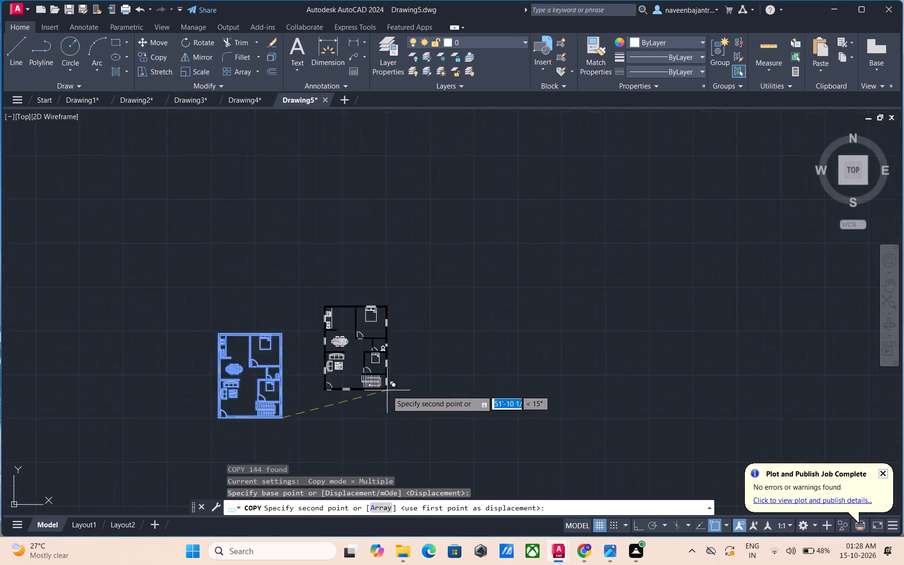
scroll(387, 390, "down", 2)
left_click(583, 381)
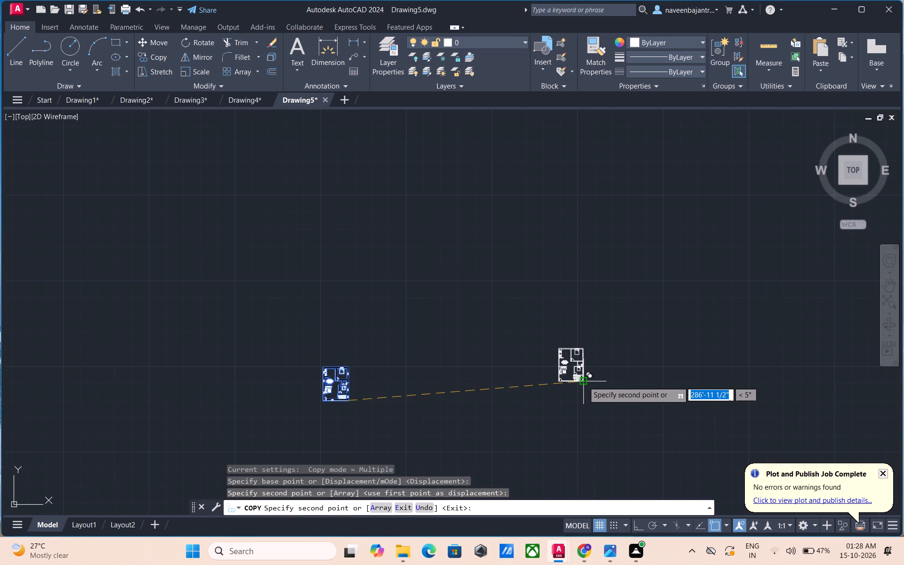
key("Escape")
Delete the solid black wall hatch from the copied floor plan.
scroll(586, 373, "up", 4)
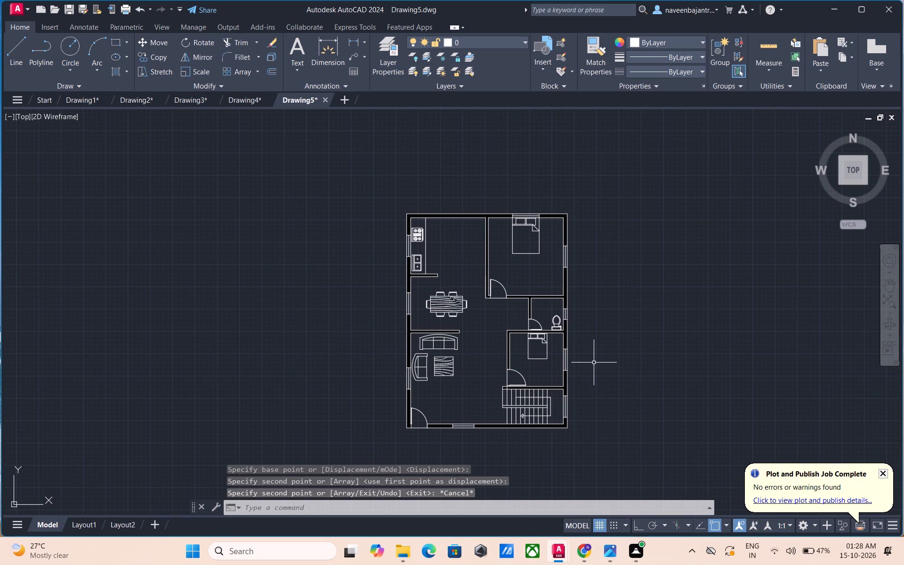
scroll(595, 362, "up", 2)
middle_click_drag(595, 362, 632, 358)
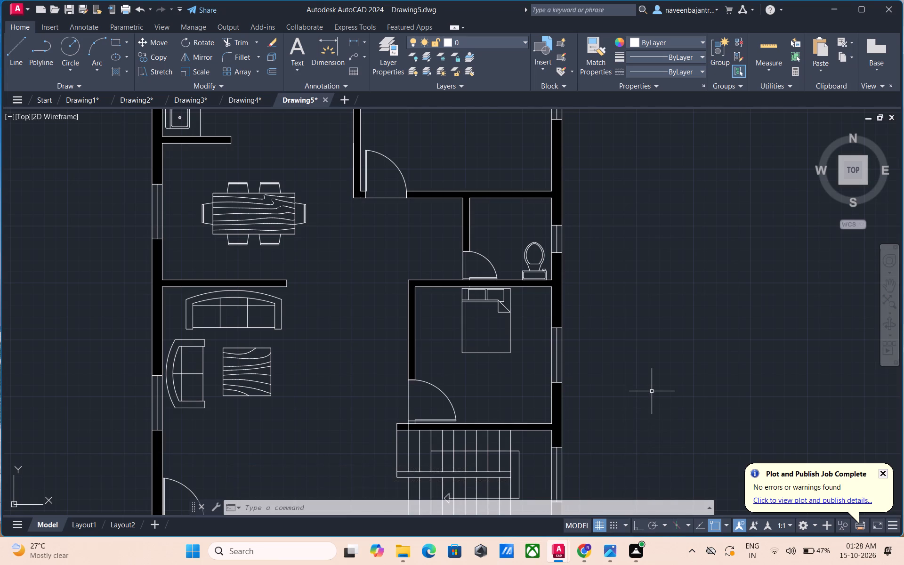
scroll(652, 391, "down", 1)
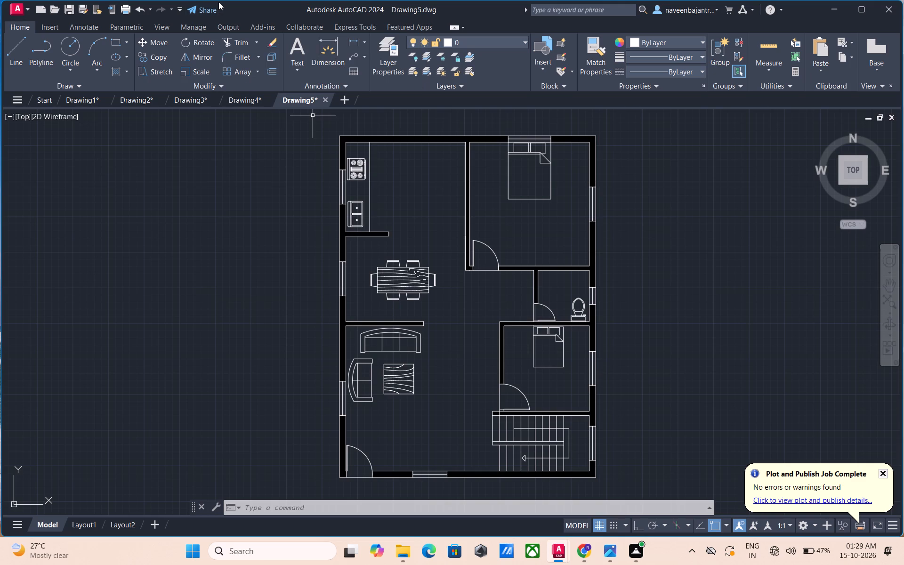
key("Escape")
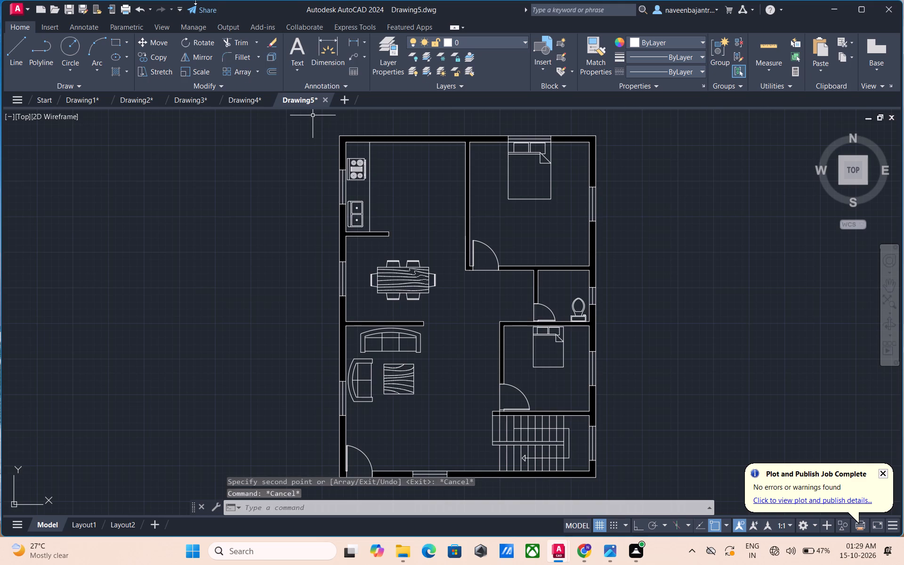
left_click(344, 142)
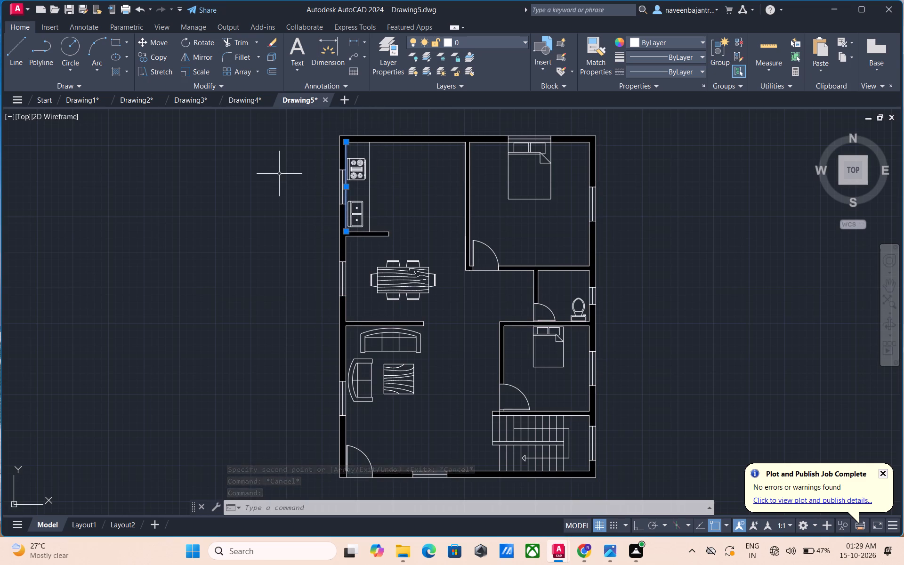
key("Escape")
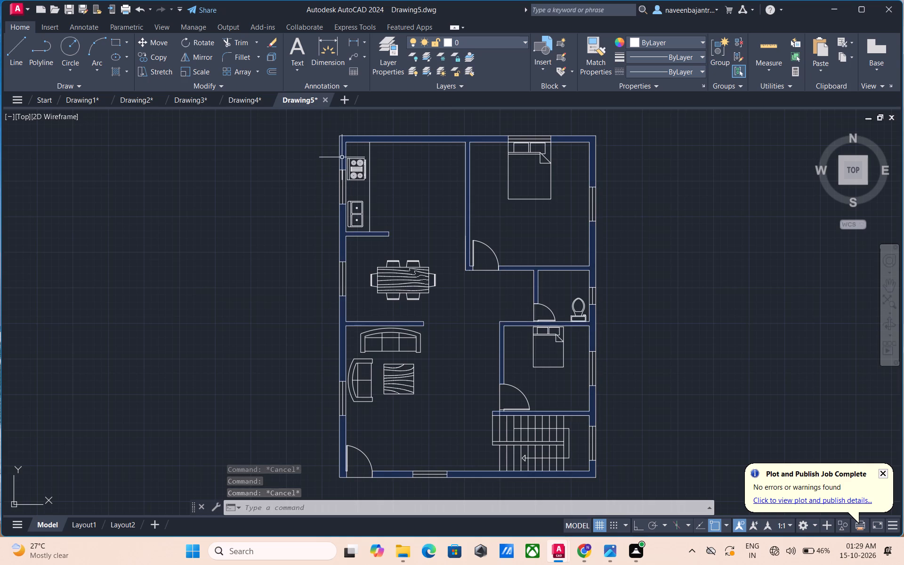
left_click(342, 157)
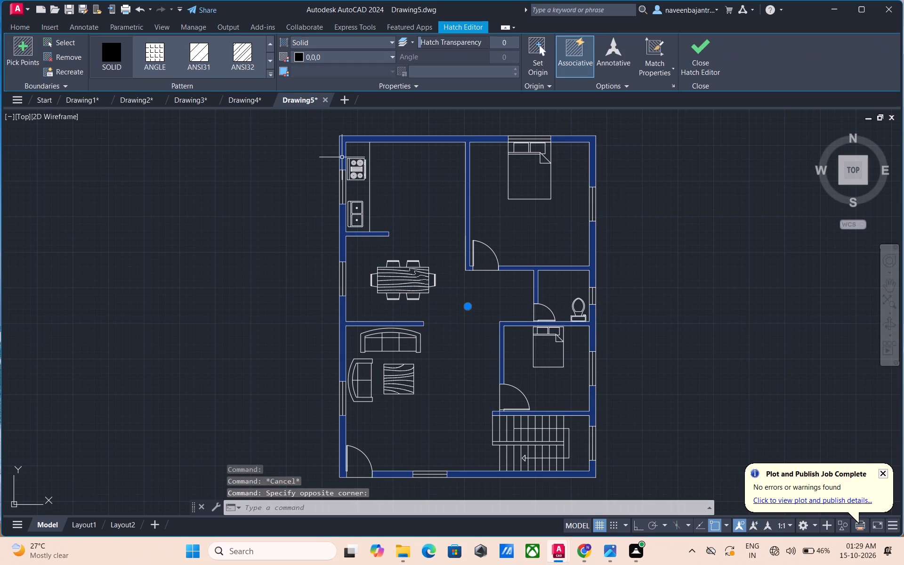
key("Delete")
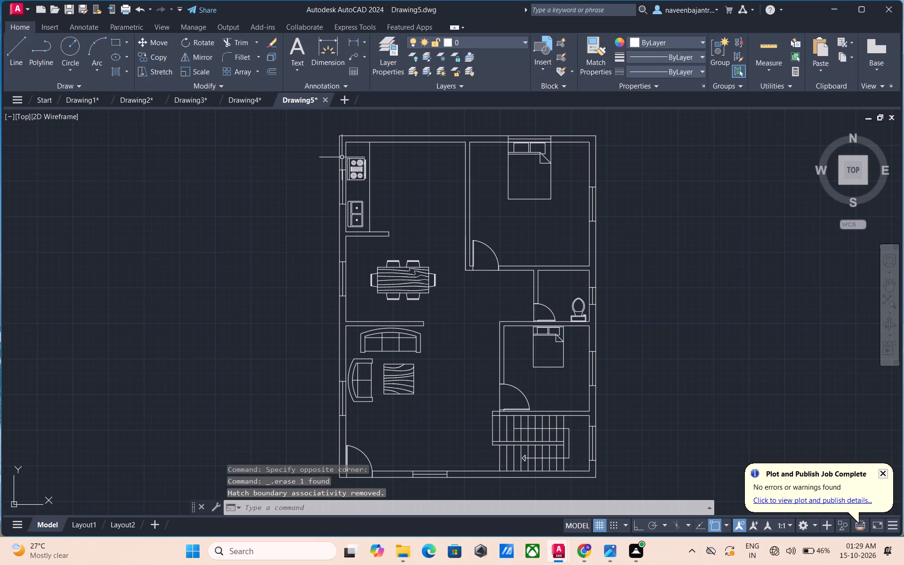
key("Escape")
Trim away the copy's kitchen counter edge, the top wall lines on both sides of the window, and the upper kitchen-bedroom partition lines.
type("tr")
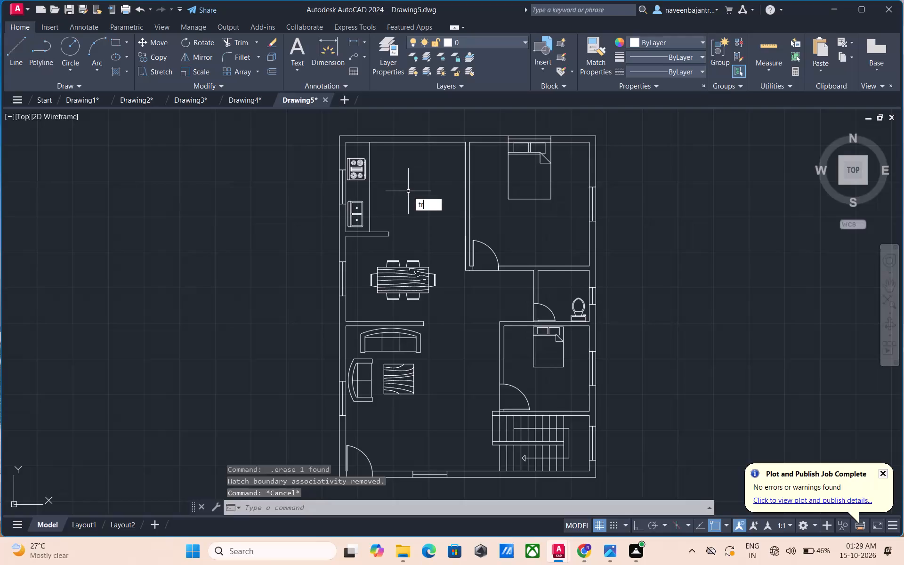
key("space")
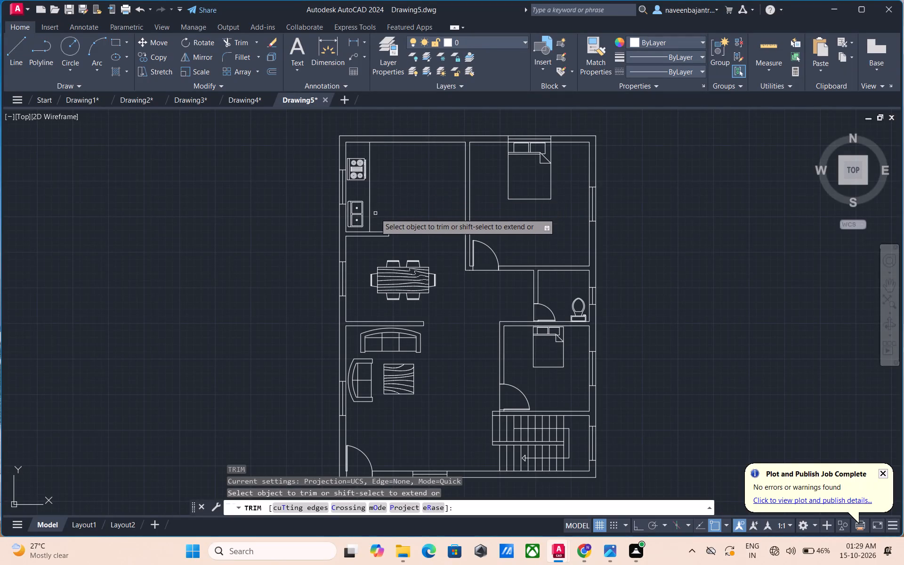
left_click(370, 220)
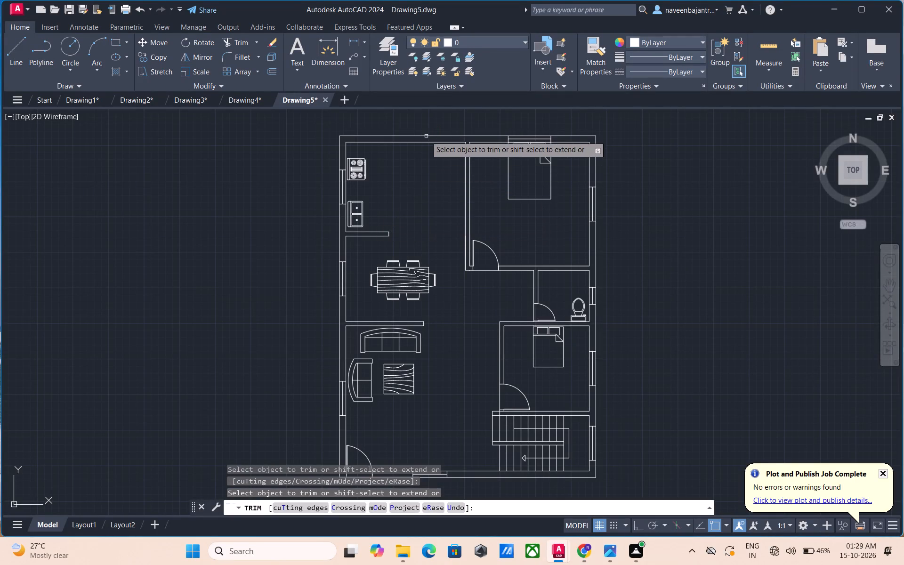
left_click(407, 137)
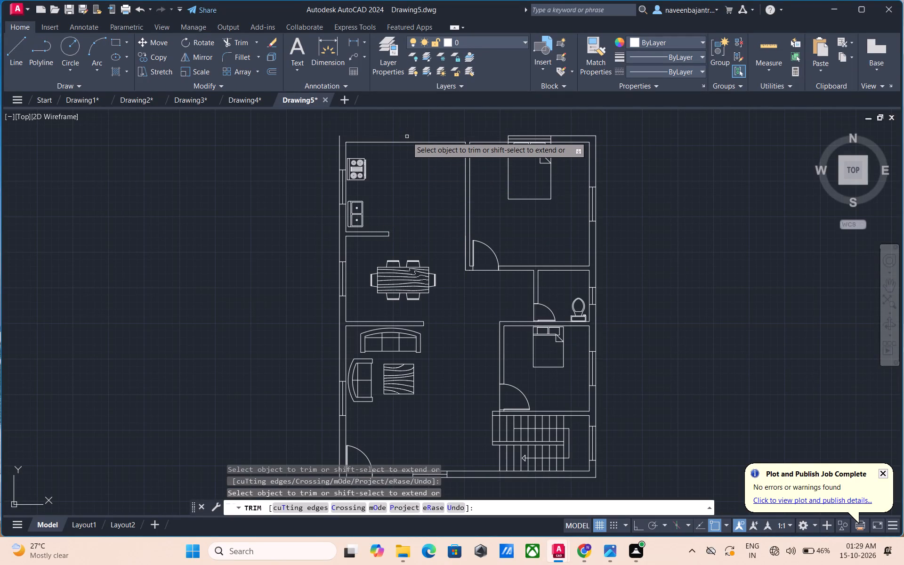
left_click(404, 141)
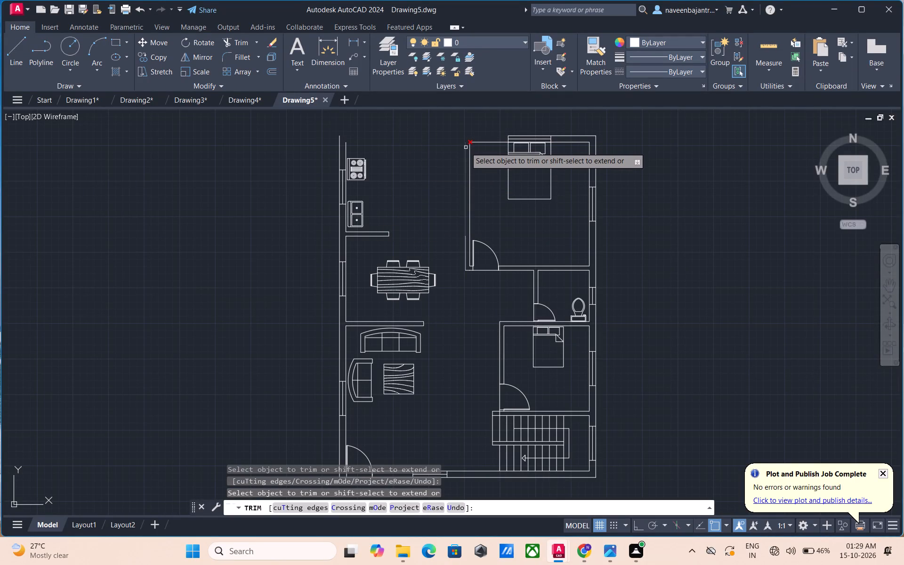
left_click(466, 147)
left_click(469, 166)
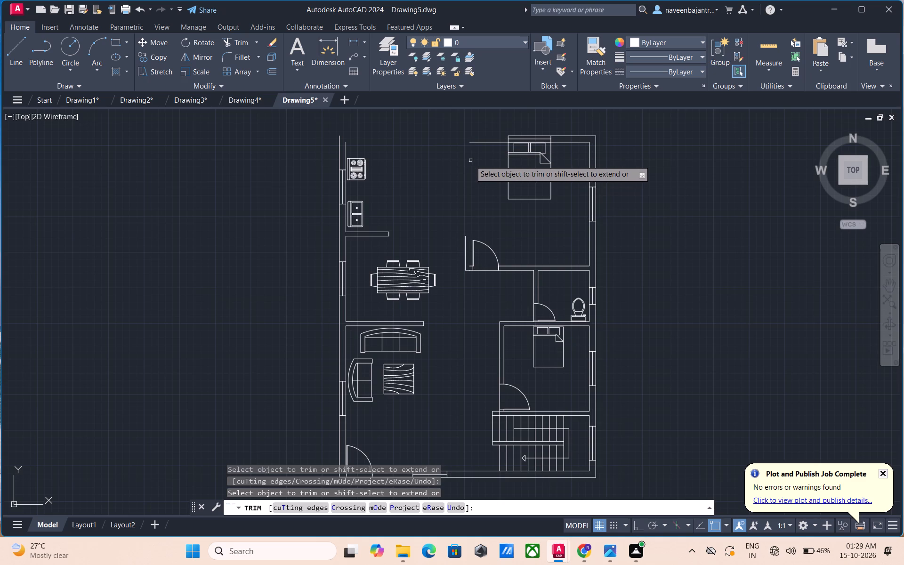
left_click(476, 143)
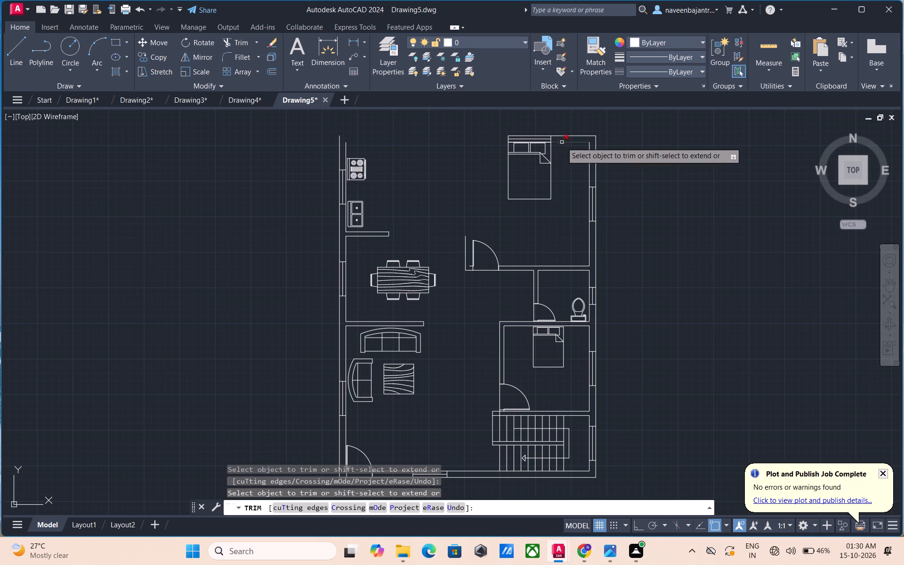
left_click(563, 142)
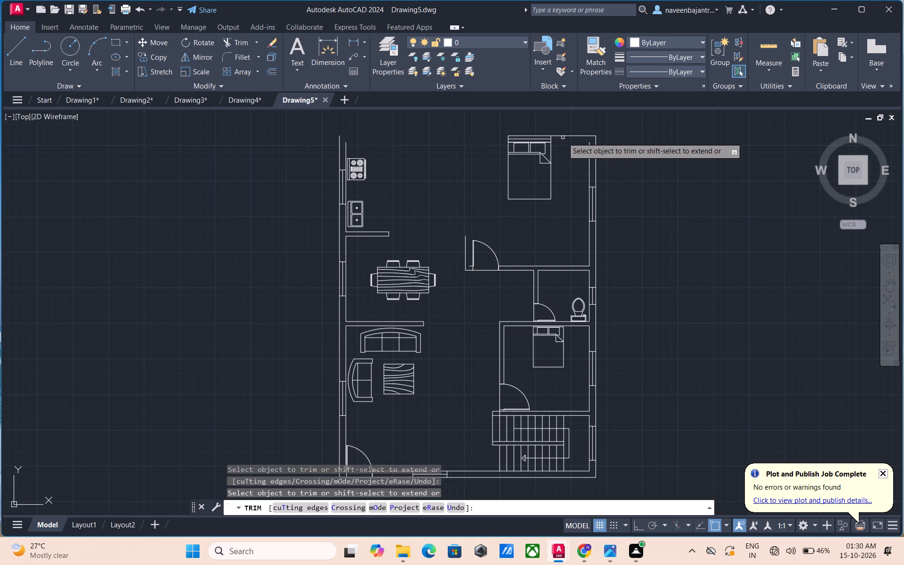
left_click(563, 136)
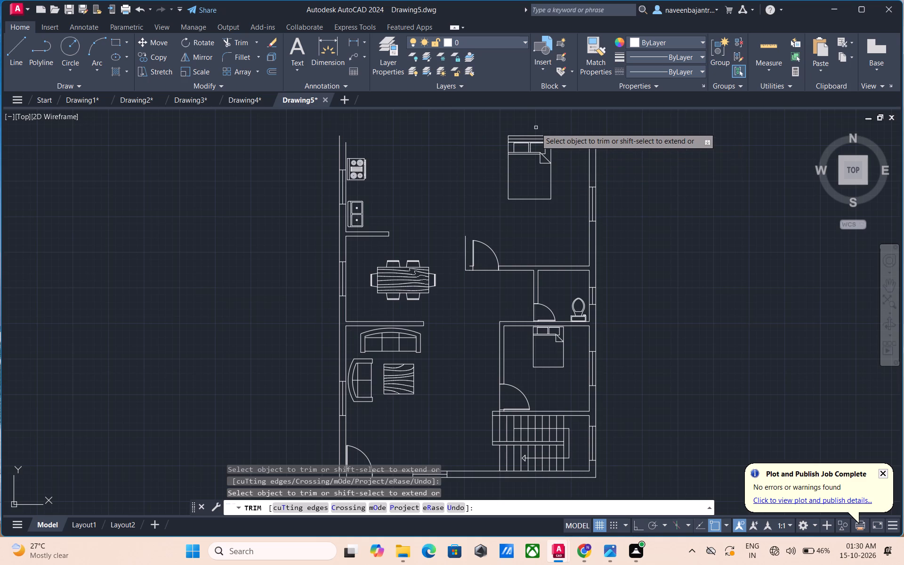
Trim away all the lines of the top-wall window above the large bedroom's bed in the copied plan.
scroll(536, 128, "up", 5)
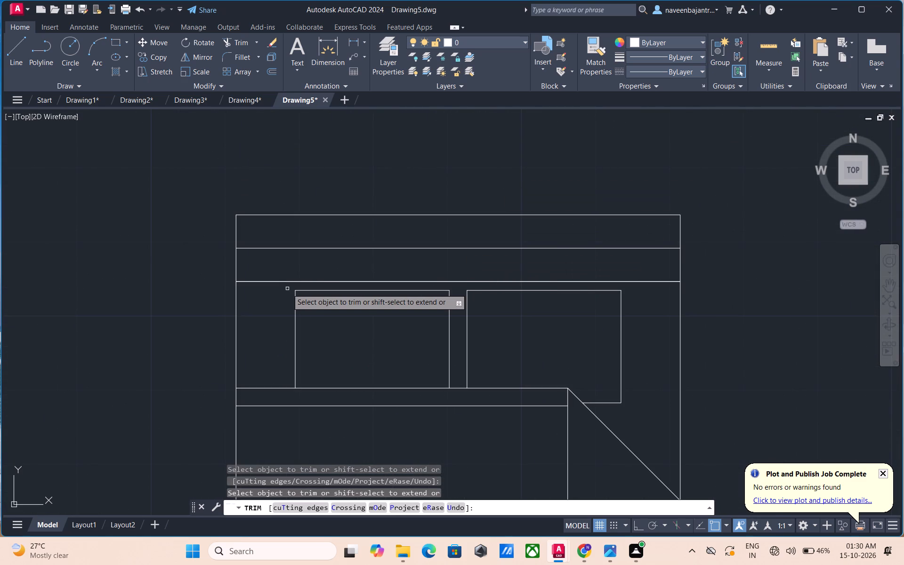
left_click(287, 282)
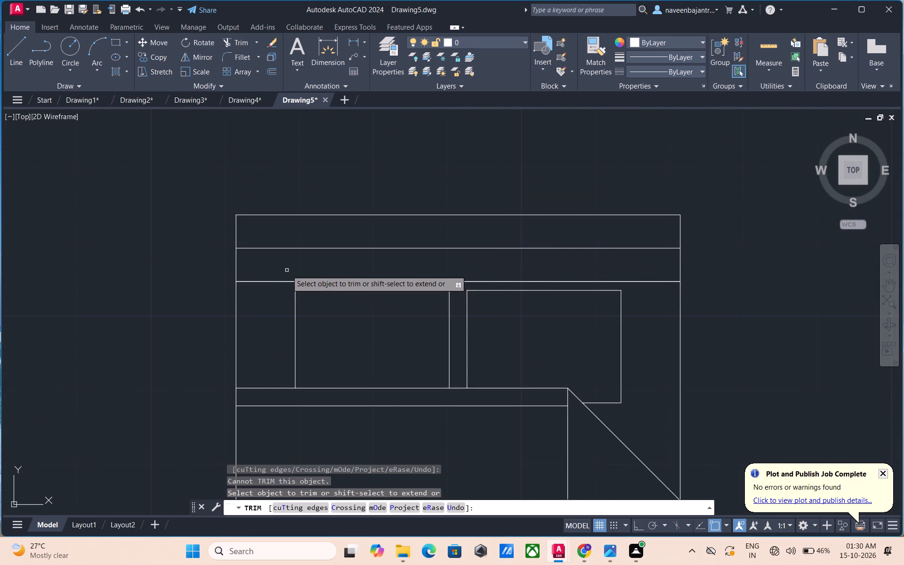
left_click(235, 272)
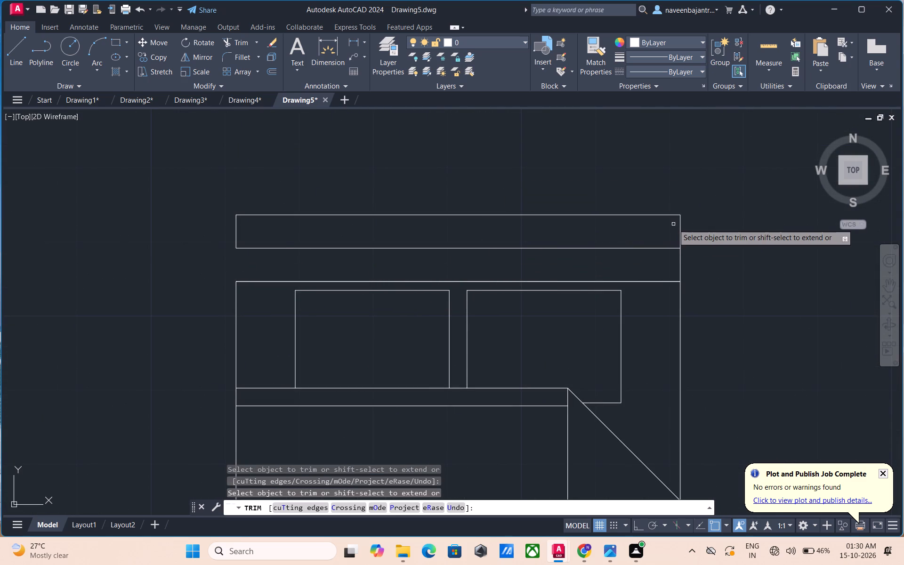
left_click(682, 228)
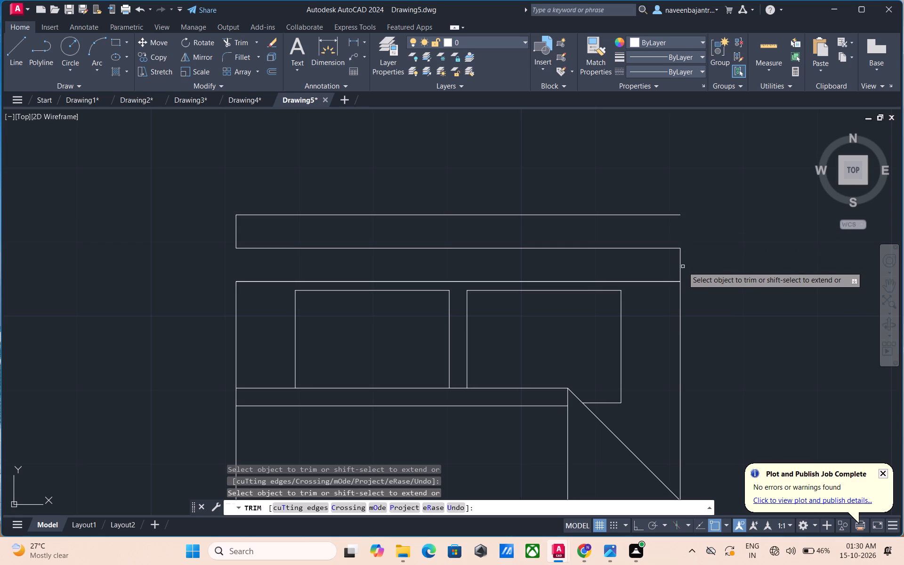
left_click(681, 267)
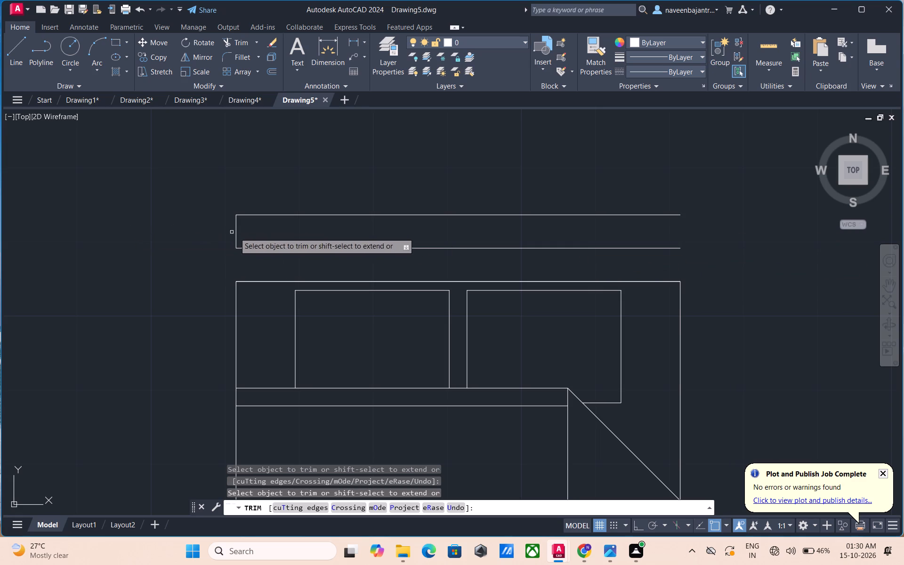
left_click(315, 247)
left_click(317, 214)
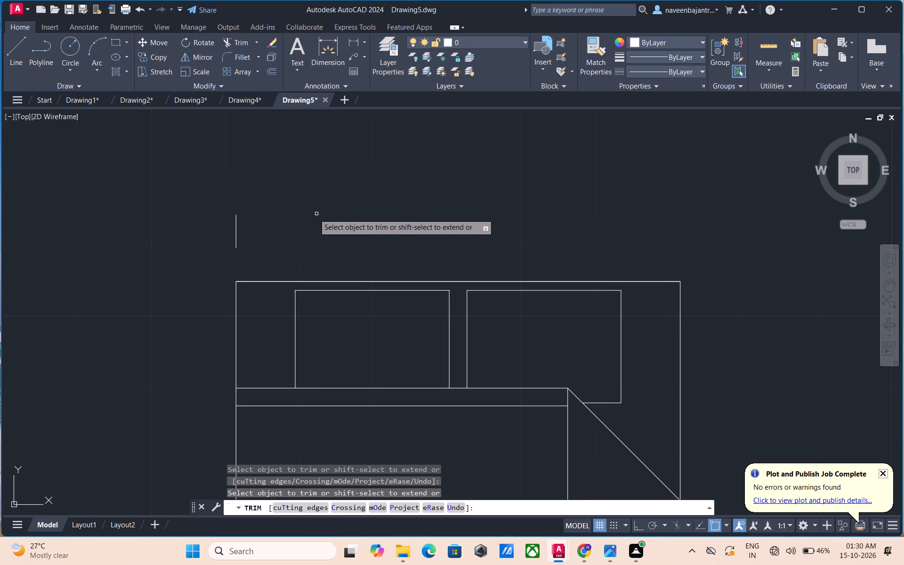
left_click(238, 232)
left_click(234, 232)
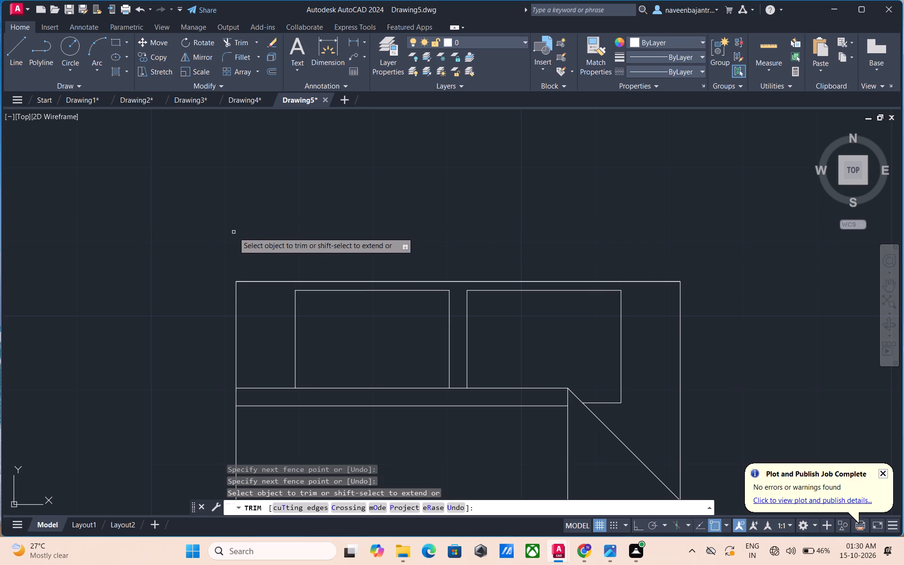
Trim away the inner and outer right-hand wall lines above the large bedroom's side window in the copied plan.
scroll(234, 232, "down", 3)
middle_click_drag(386, 351, 365, 299)
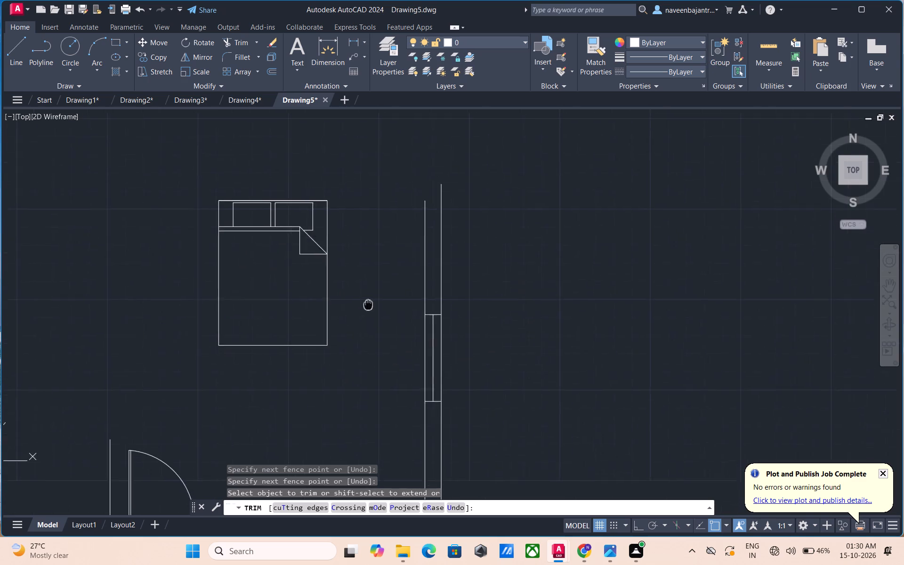
middle_click_drag(365, 299, 355, 280)
left_click(410, 241)
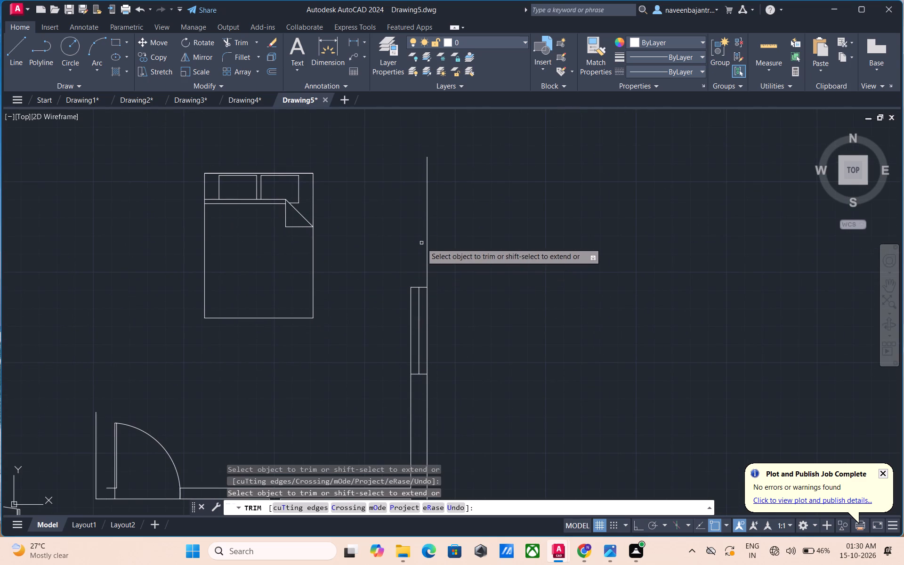
left_click(427, 243)
Trim away the end lines and middle glazing line of the large bedroom's side window in the copied plan.
middle_click_drag(433, 316, 457, 268)
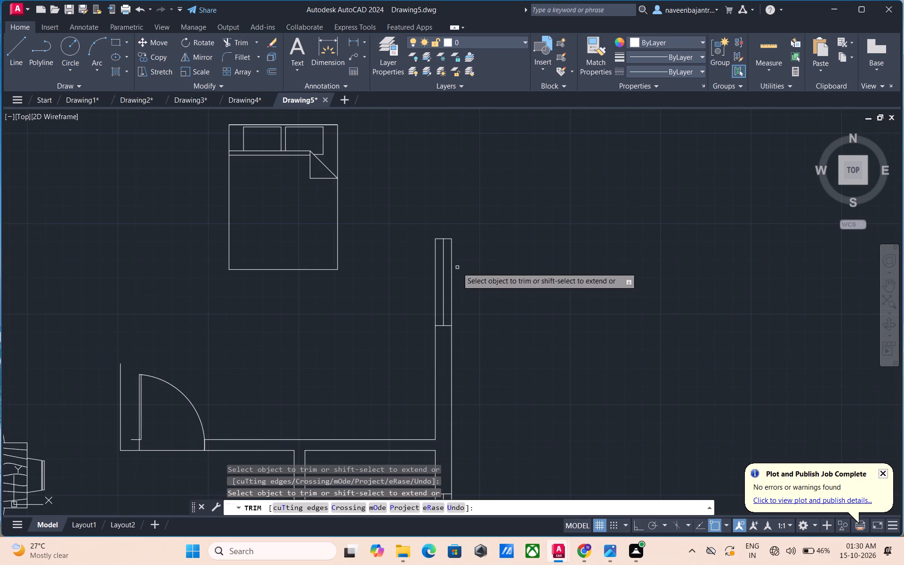
scroll(441, 235, "up", 2)
left_click(434, 242)
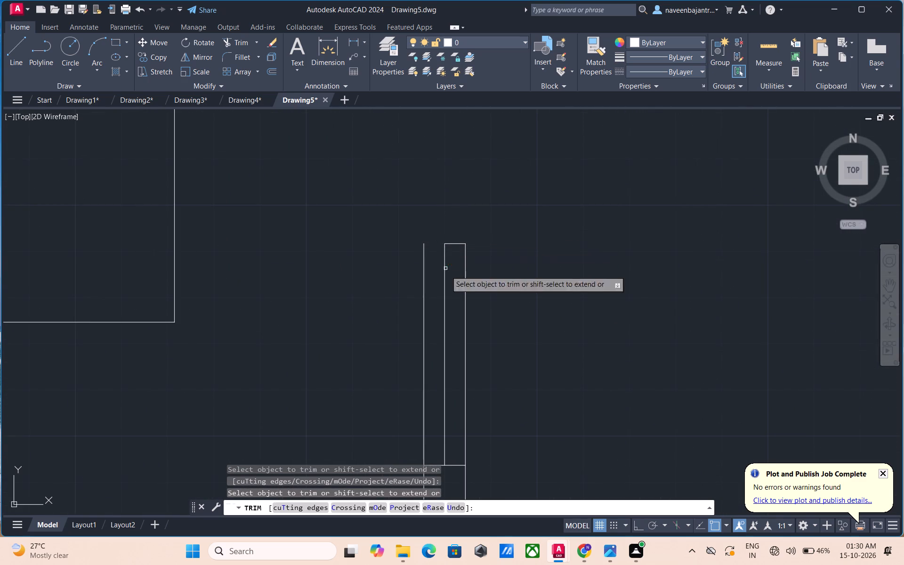
left_click(452, 465)
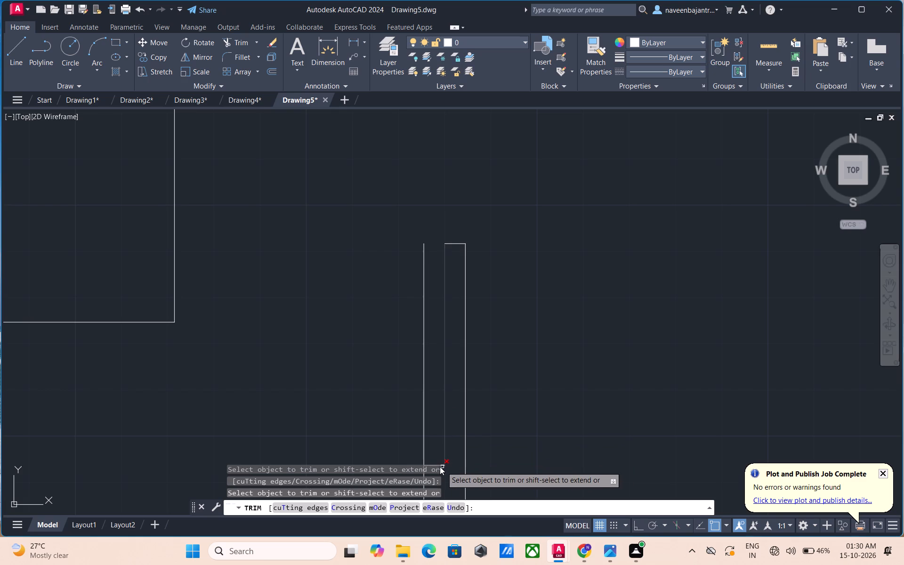
left_click(434, 465)
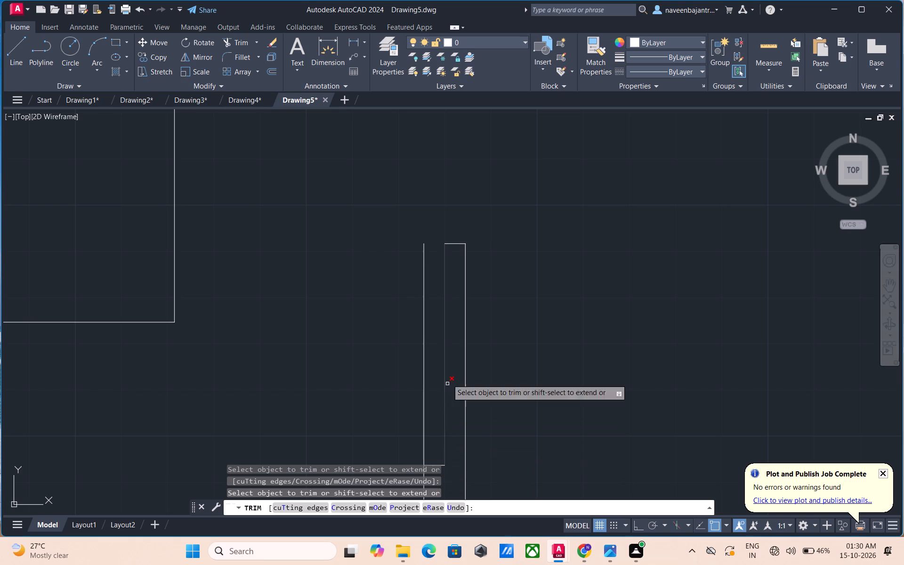
left_click(457, 244)
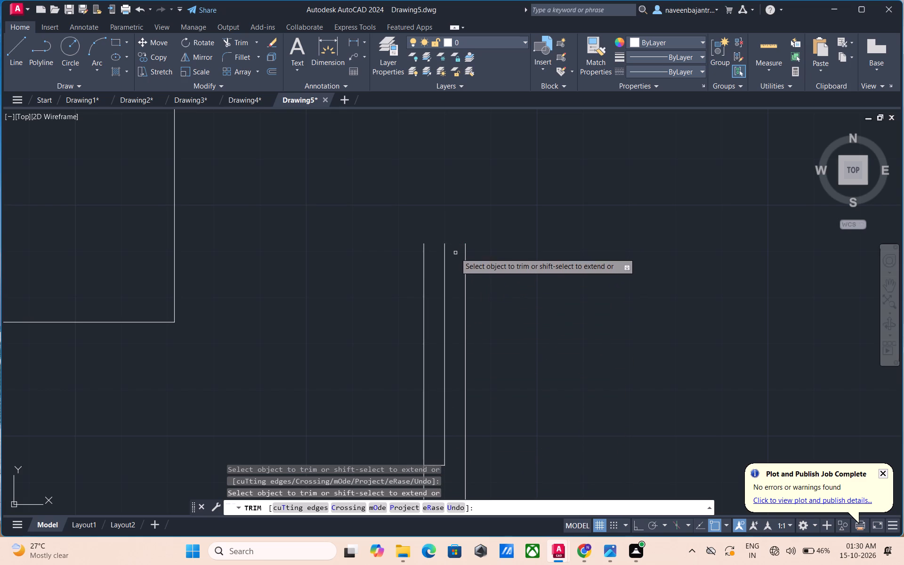
left_click(445, 279)
scroll(445, 279, "down", 2)
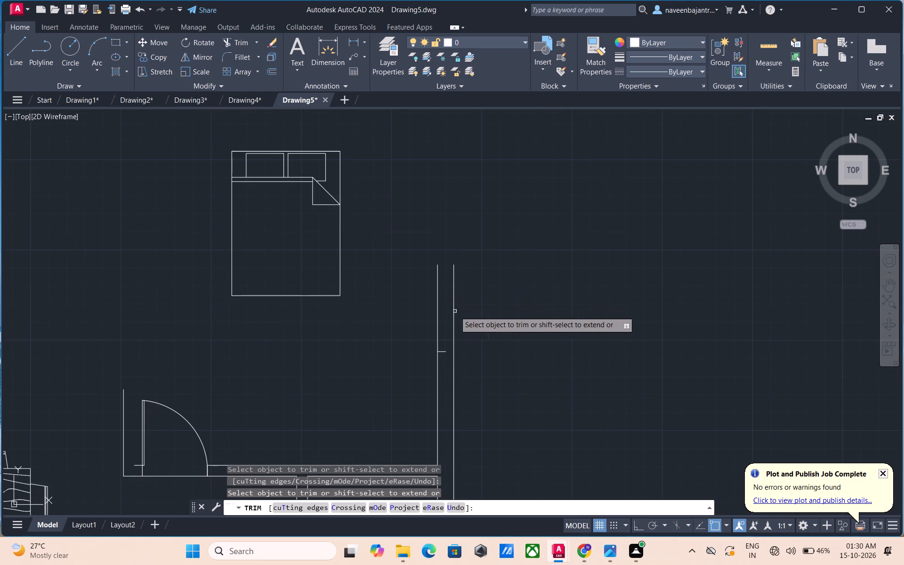
left_click(447, 351)
Trim away the copy's remaining right-hand wall lines down to the bathroom window and the upper line of the bedroom-bathroom partition.
scroll(484, 348, "down", 1)
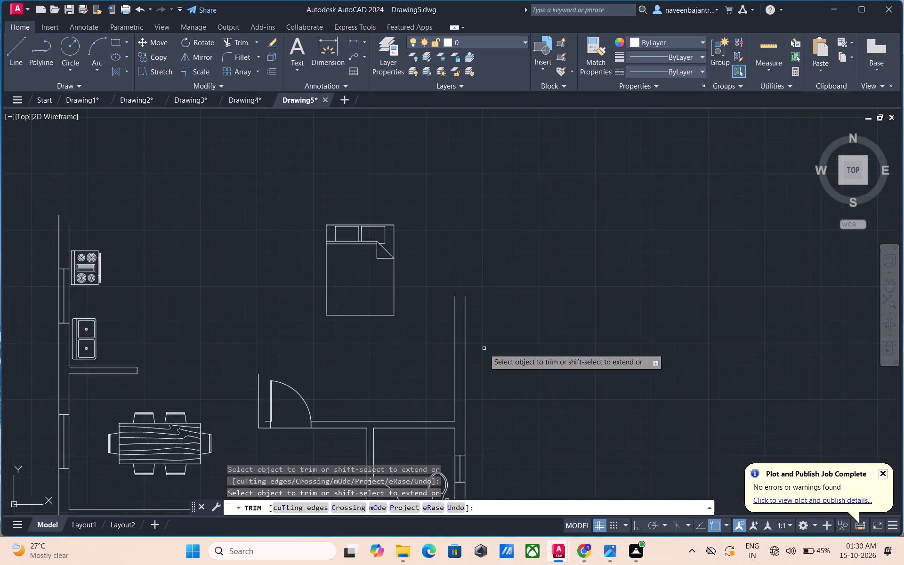
scroll(484, 348, "down", 1)
middle_click_drag(484, 348, 477, 317)
left_click(458, 323)
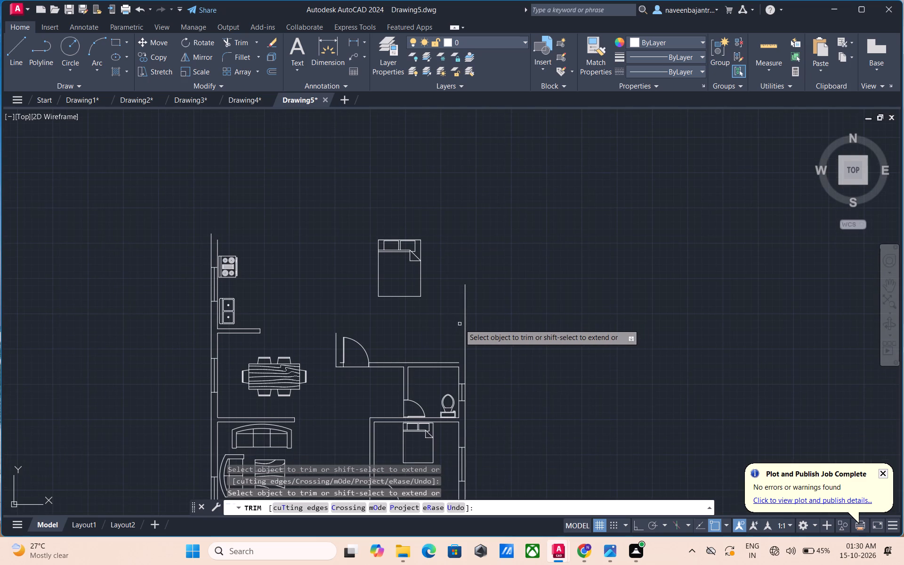
left_click(465, 330)
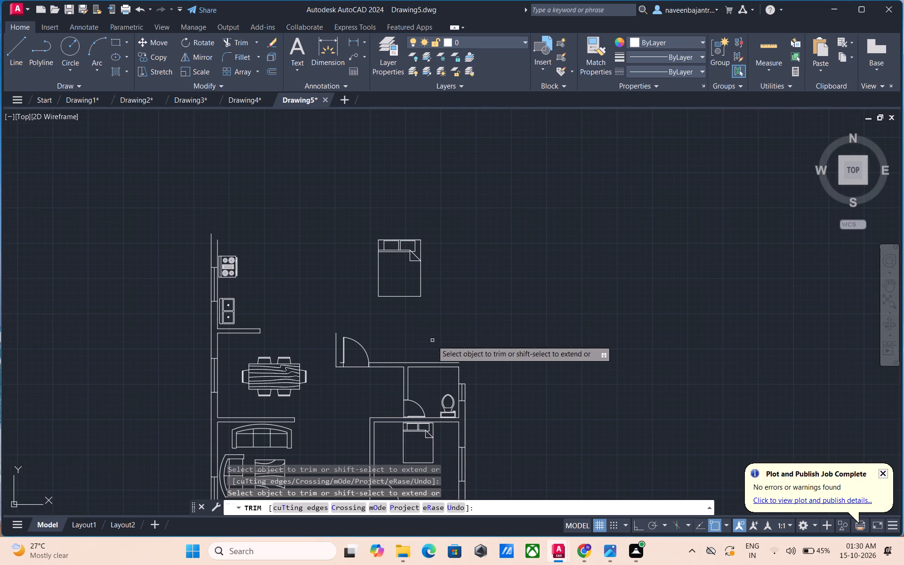
left_click(385, 364)
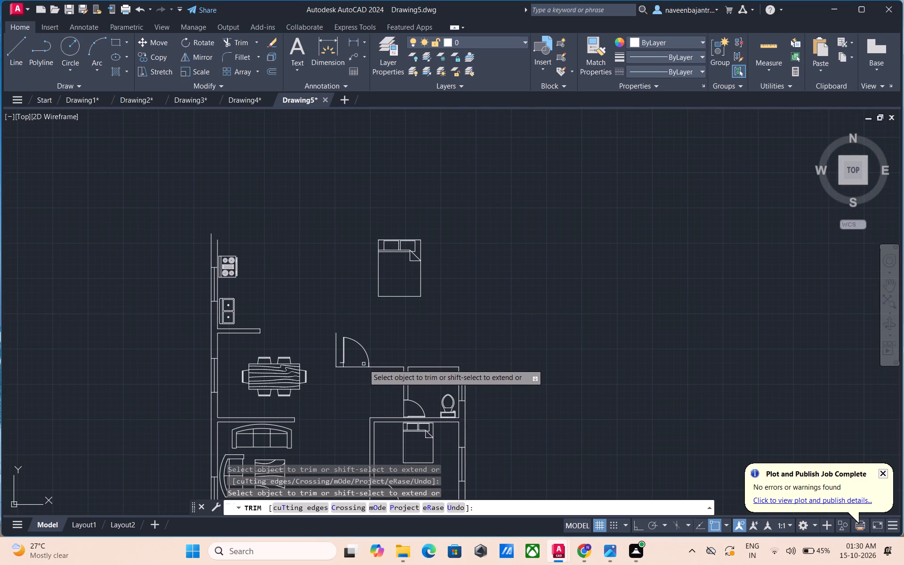
Trim away the wall corner lines beside the large bedroom door's hinge side in the copied plan.
scroll(333, 366, "up", 4)
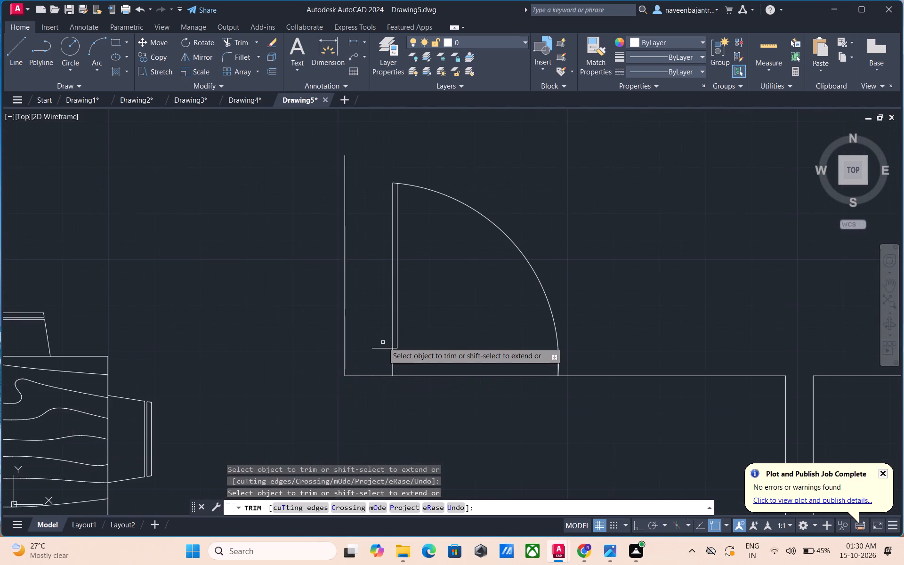
left_click(383, 347)
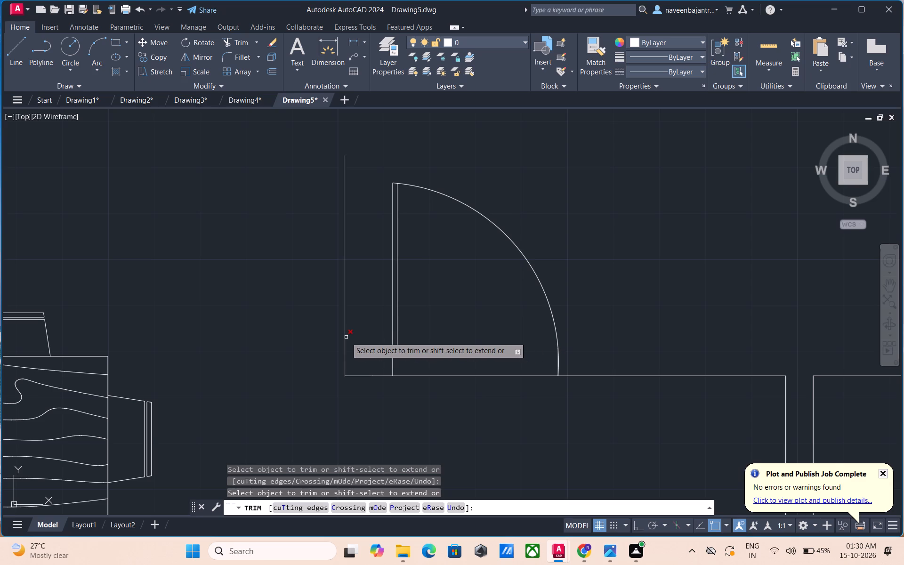
left_click(346, 337)
left_click(365, 375)
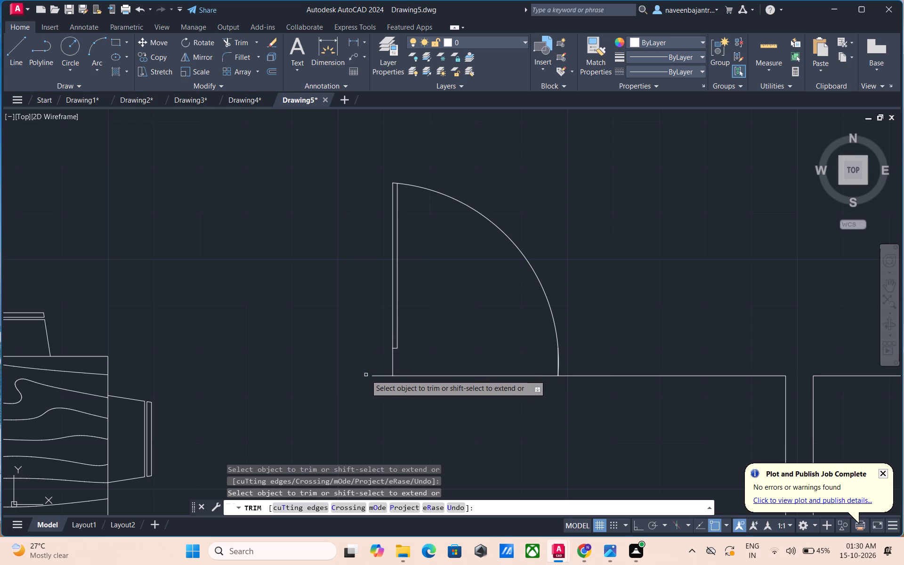
left_click(385, 375)
Trim away the large bedroom door's leaf, swing arc and jamb lines on both sides of the opening.
scroll(391, 365, "up", 2)
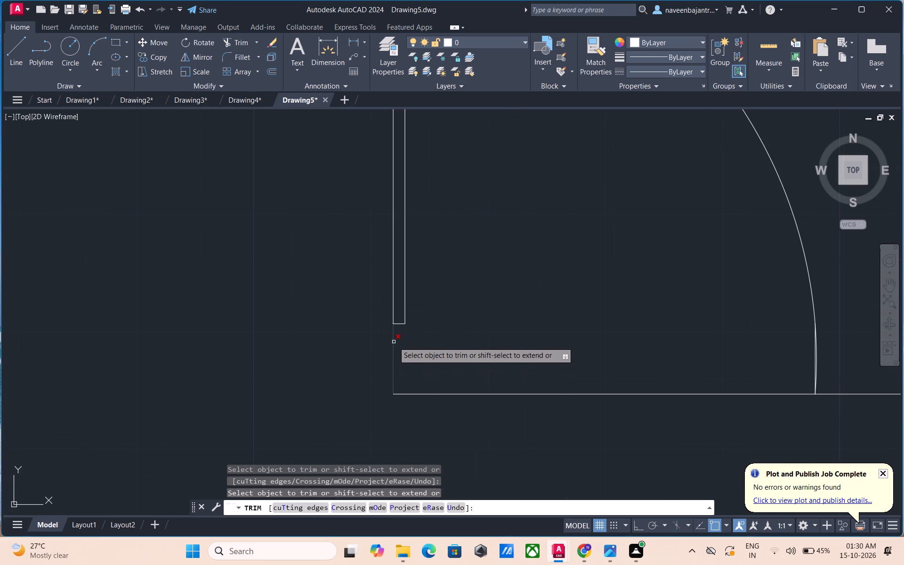
left_click(399, 324)
left_click(404, 316)
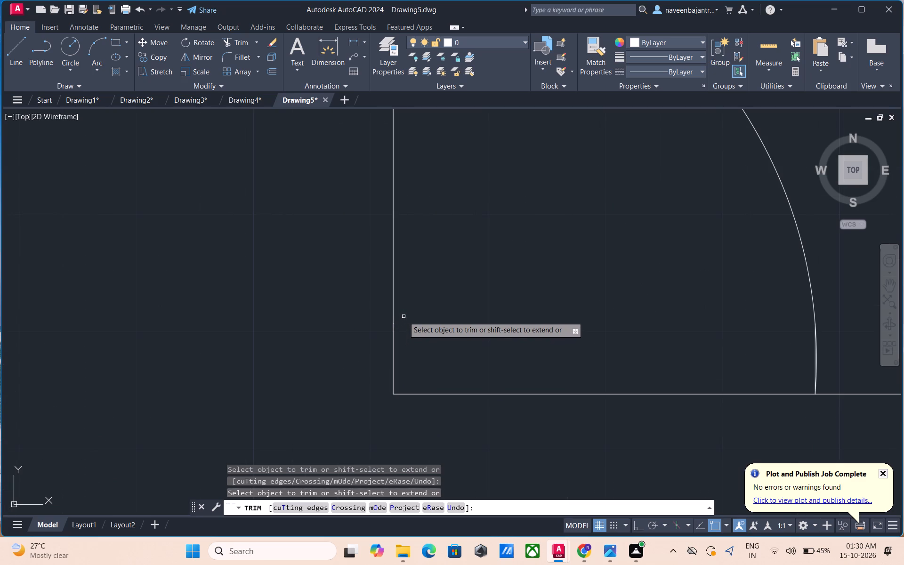
left_click(395, 313)
scroll(395, 313, "down", 1)
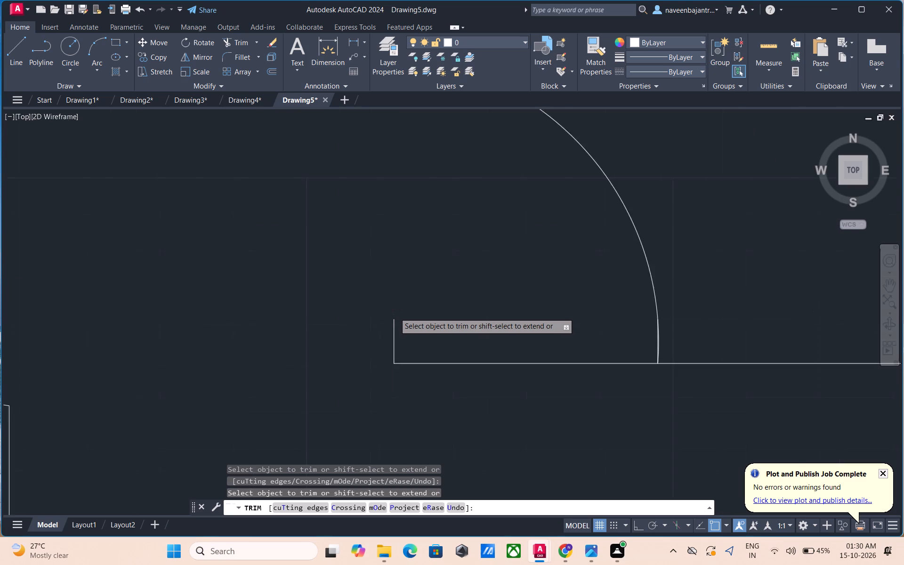
scroll(395, 313, "down", 1)
left_click(395, 325)
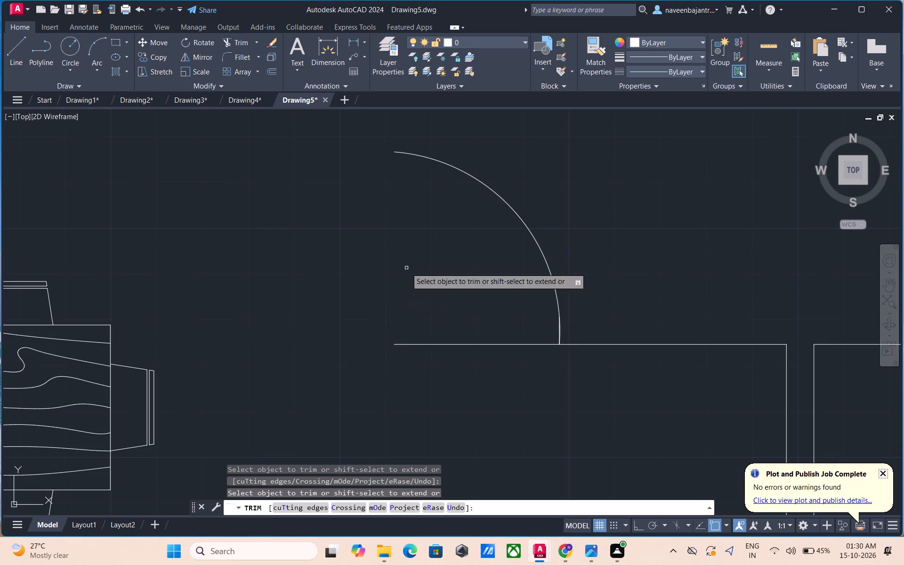
left_click(446, 165)
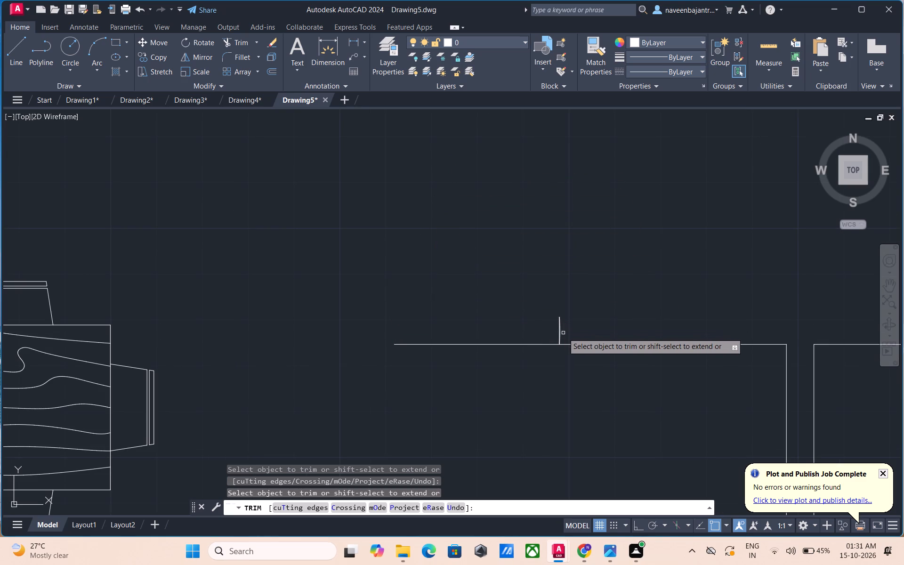
scroll(563, 333, "up", 6)
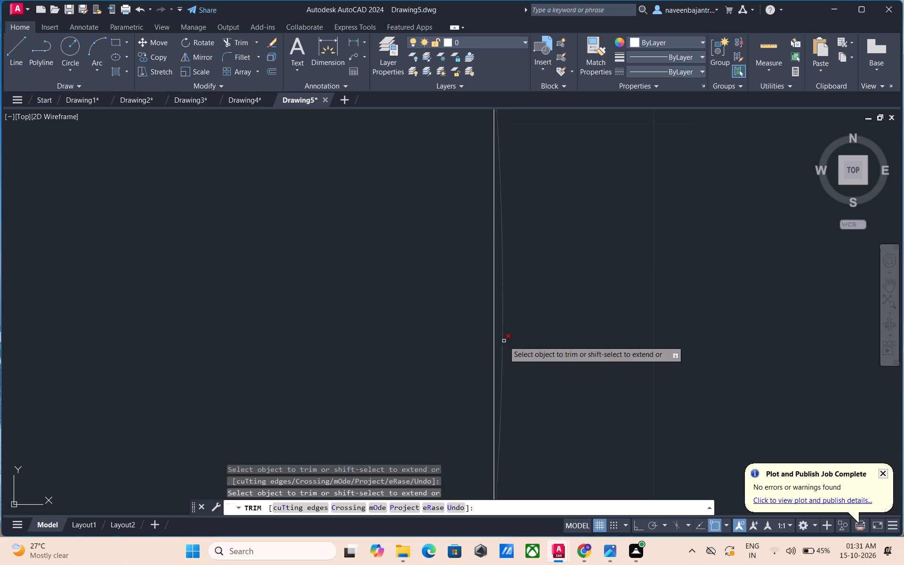
left_click(504, 341)
left_click(494, 354)
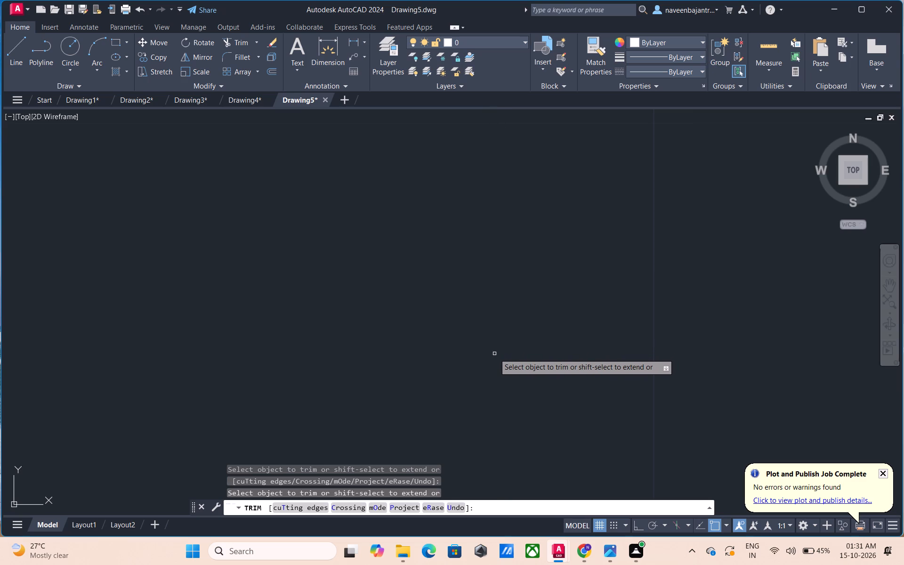
Trim away the lower partition line under the removed bedroom door, as far as the bathroom's side wall.
scroll(494, 354, "down", 6)
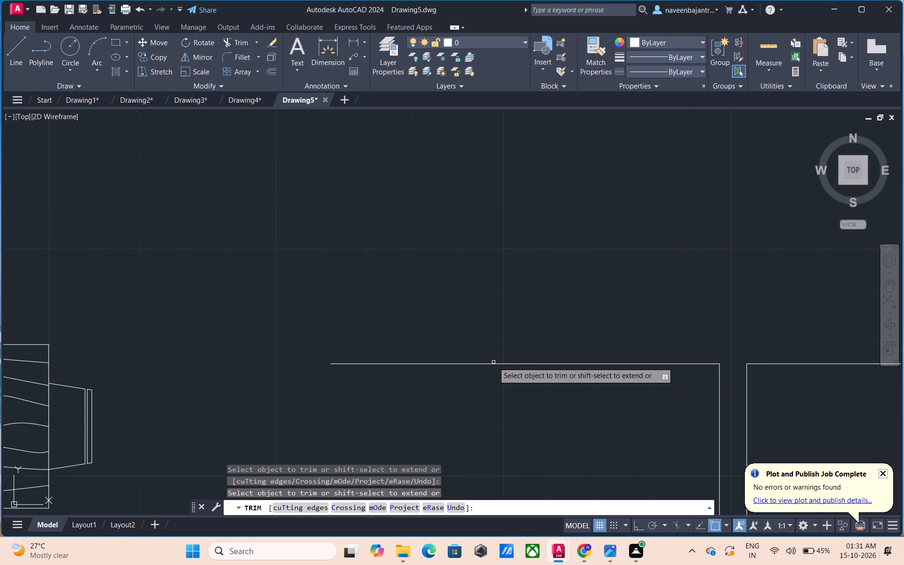
left_click(493, 365)
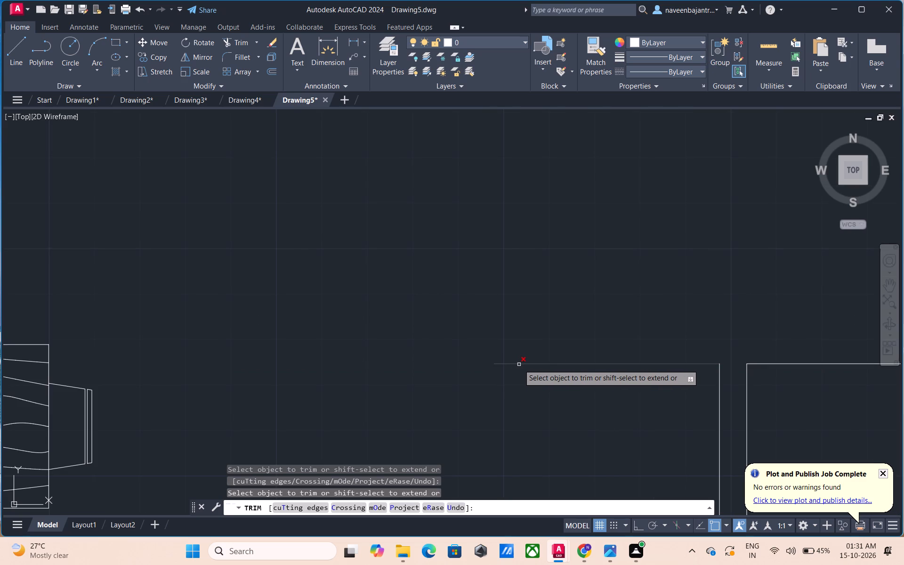
left_click(519, 364)
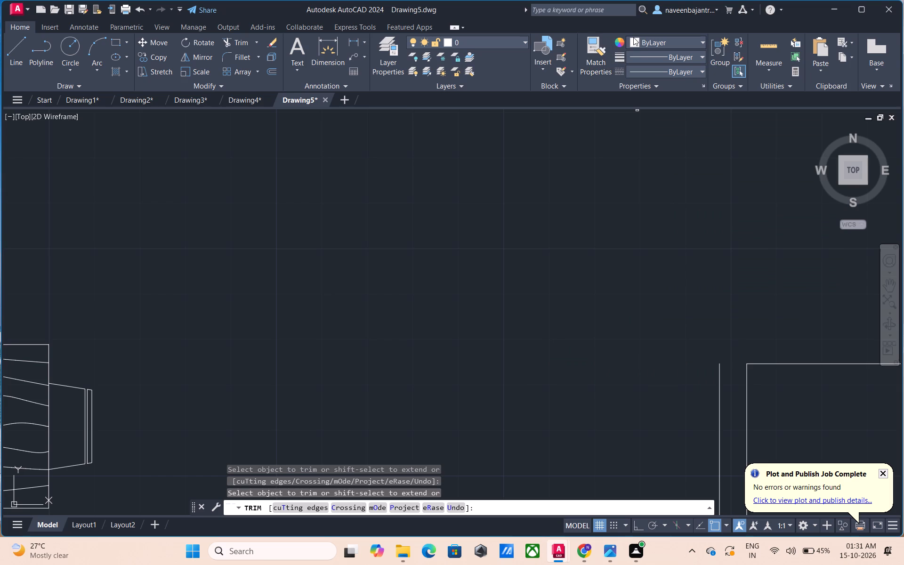
Look through the swatches of the DIC COLOR GUIDE(R) color book for a new current object color.
left_click(635, 45)
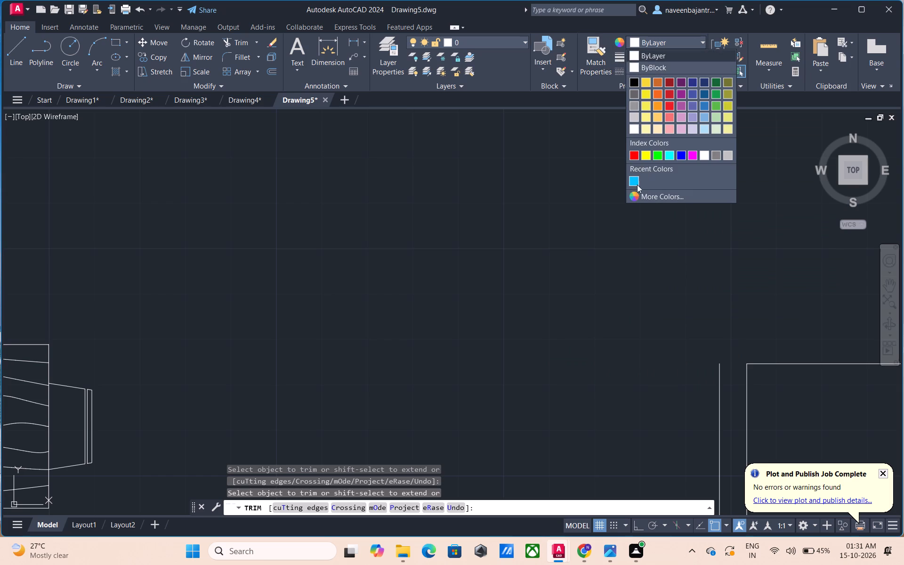
left_click(634, 192)
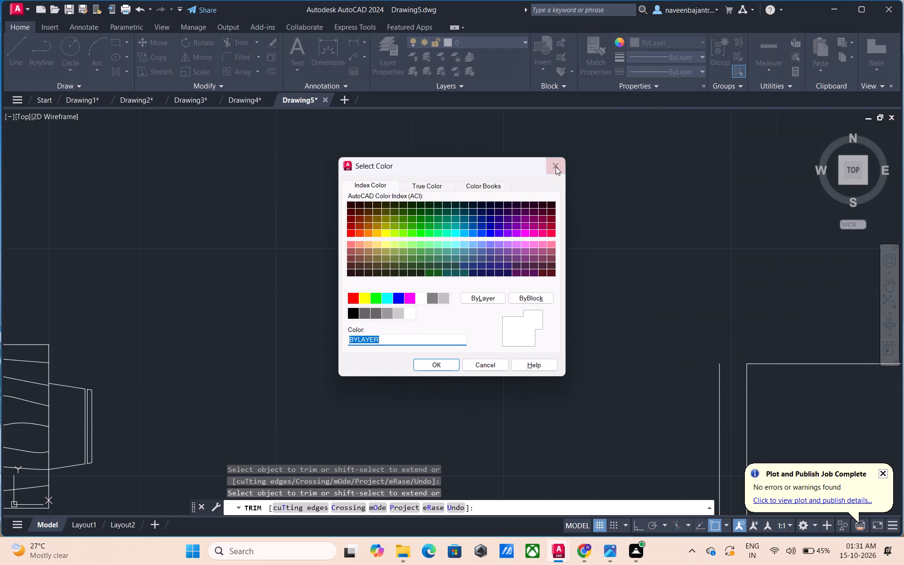
left_click(492, 189)
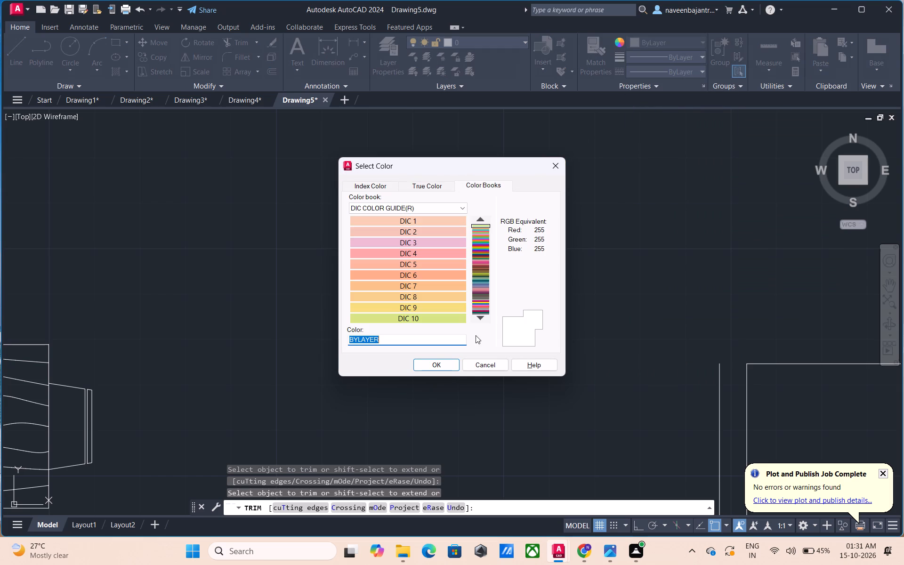
left_click(480, 321)
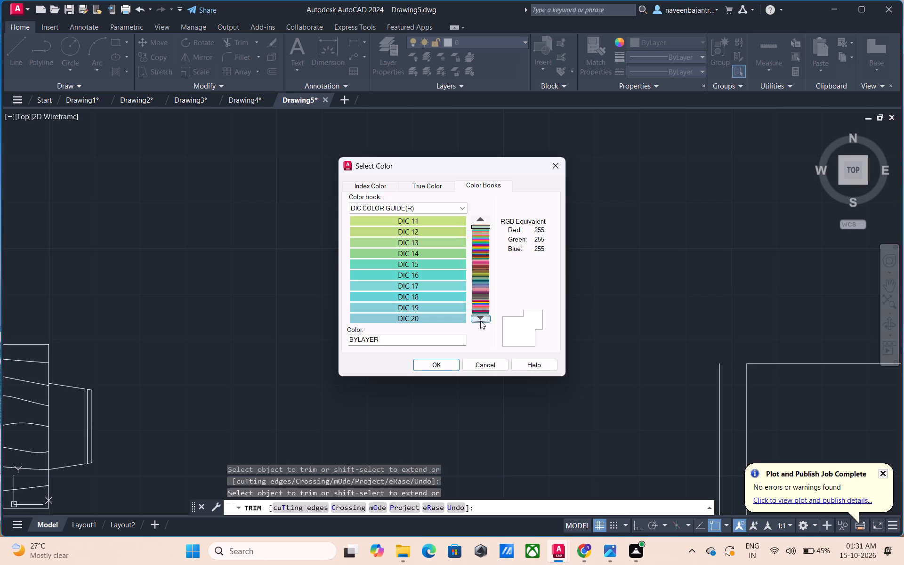
left_click(480, 321)
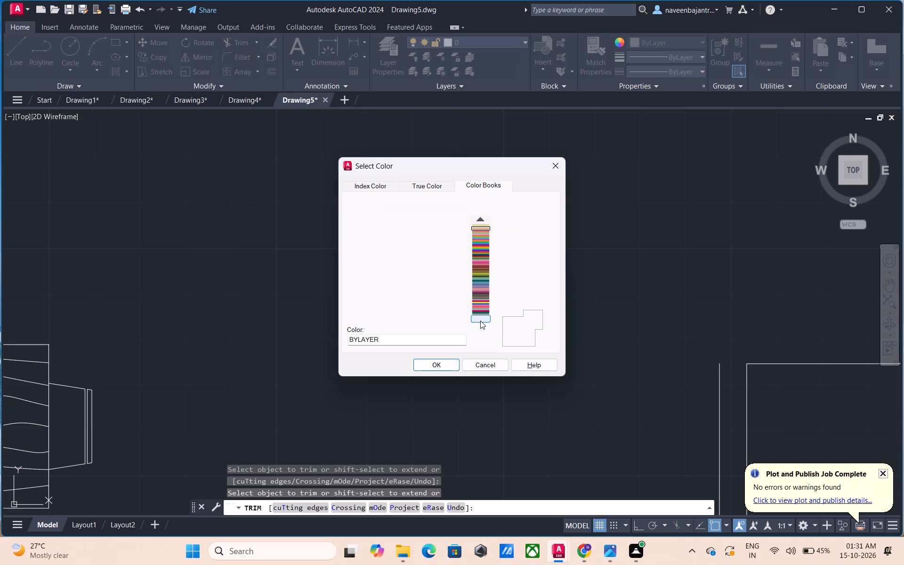
left_click(480, 321)
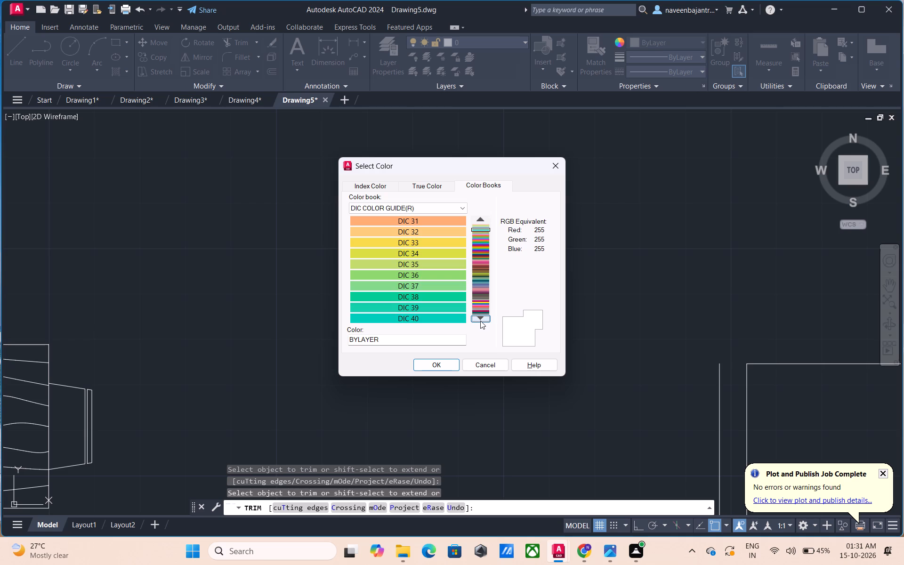
left_click(480, 321)
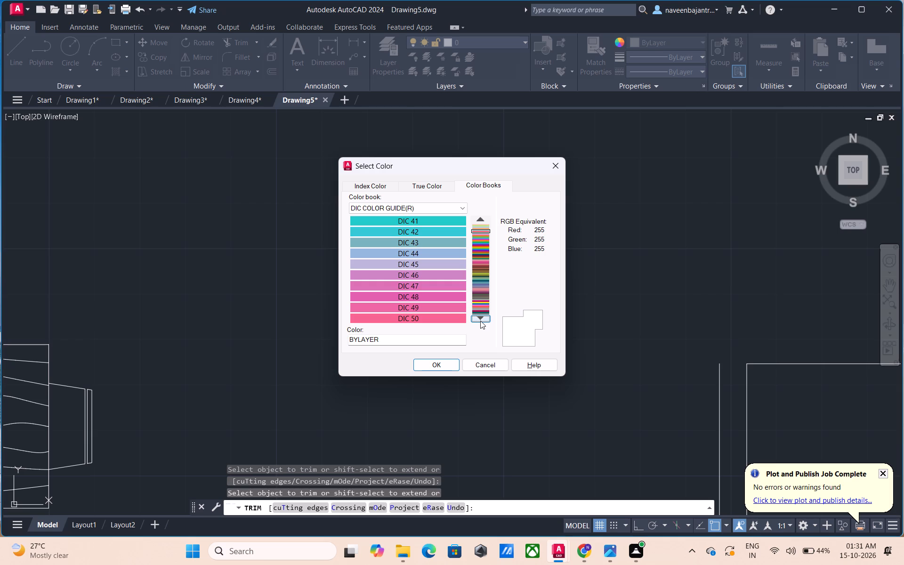
left_click(480, 321)
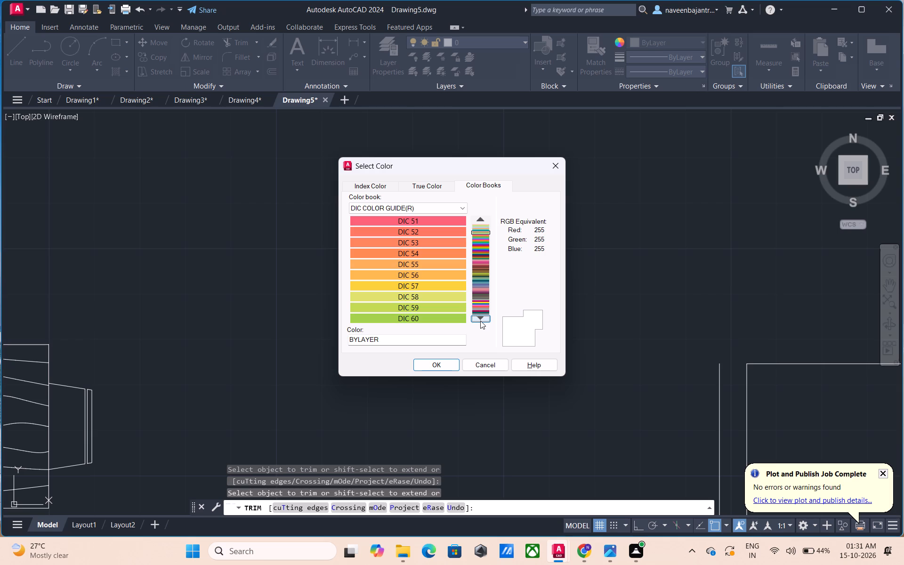
left_click(480, 321)
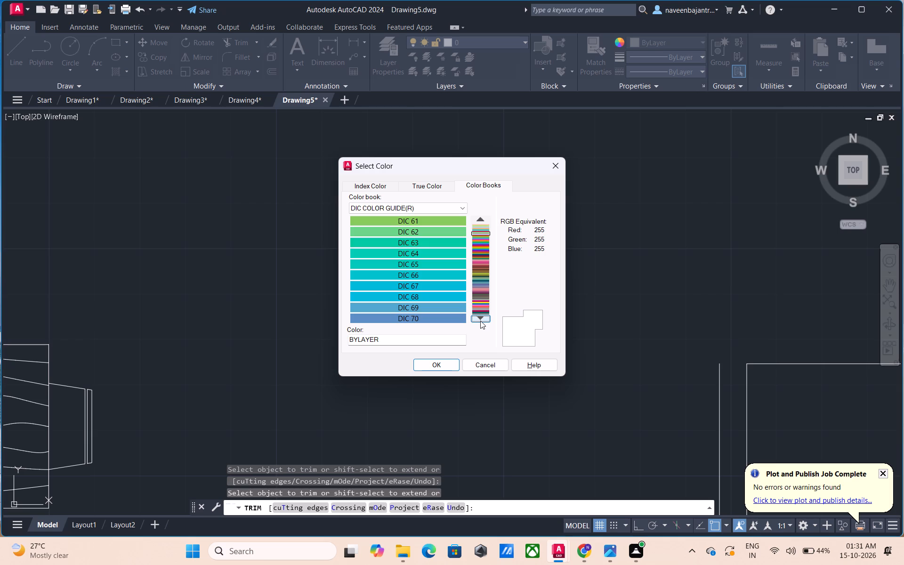
left_click(480, 321)
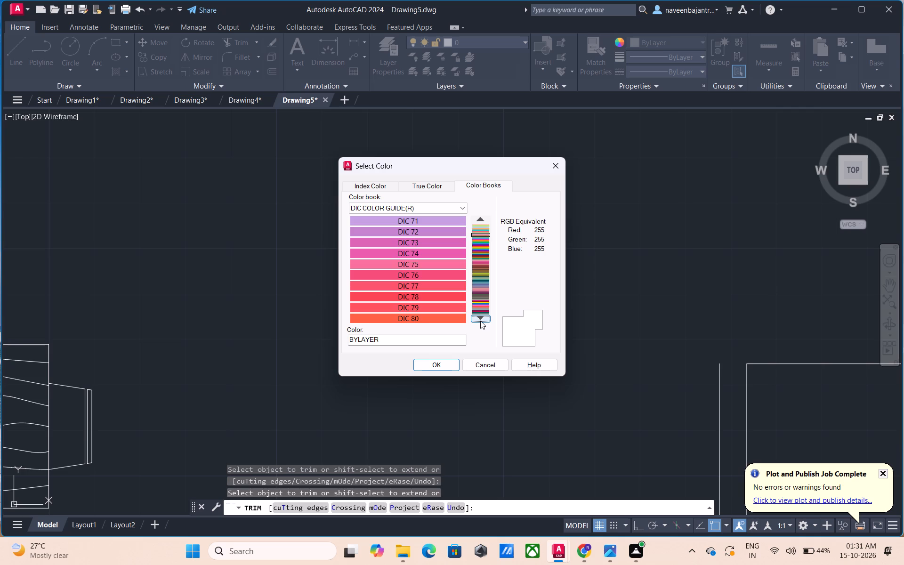
left_click(480, 321)
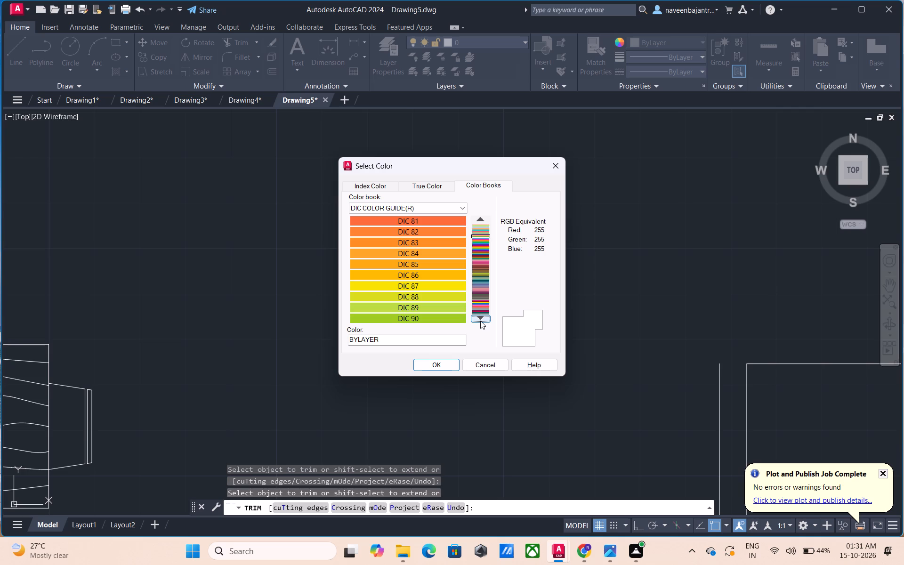
left_click(480, 321)
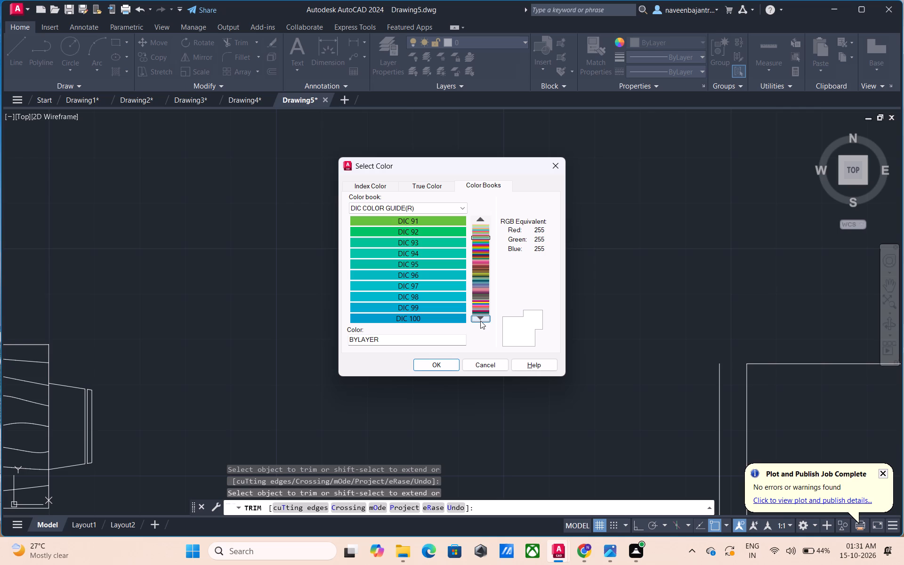
left_click(480, 321)
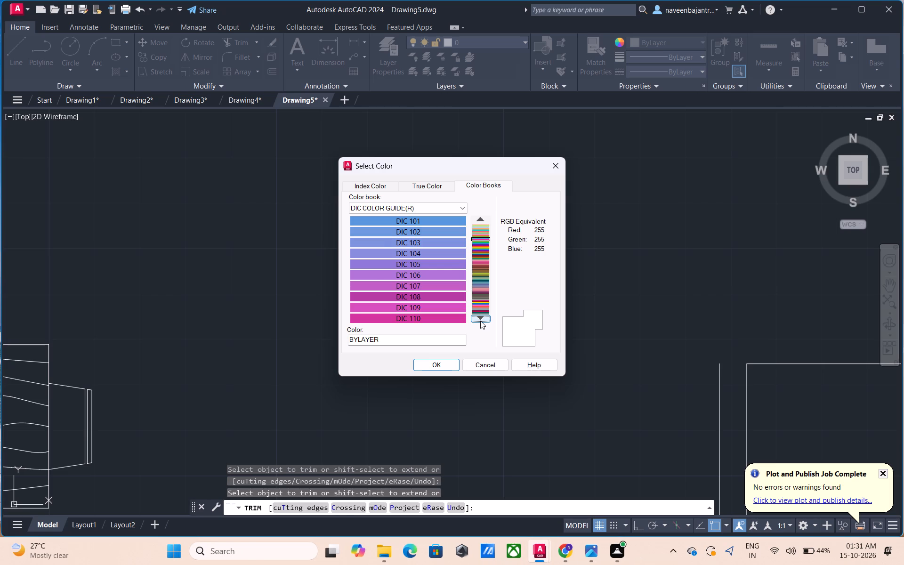
left_click(480, 321)
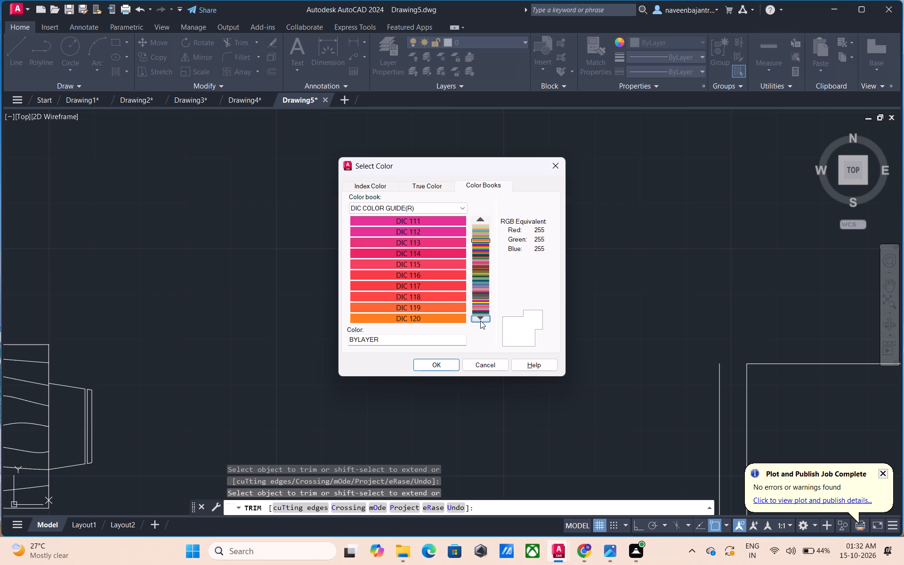
left_click(480, 321)
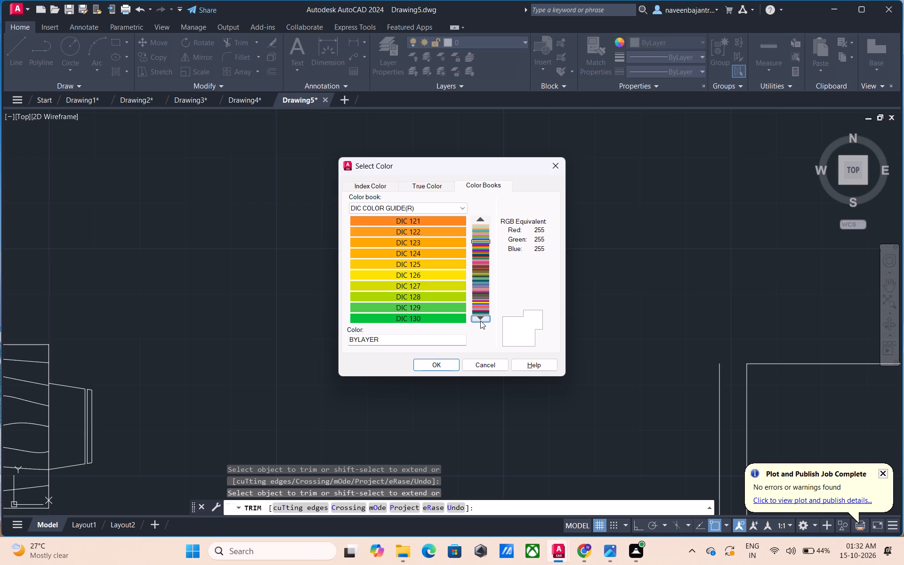
left_click(480, 321)
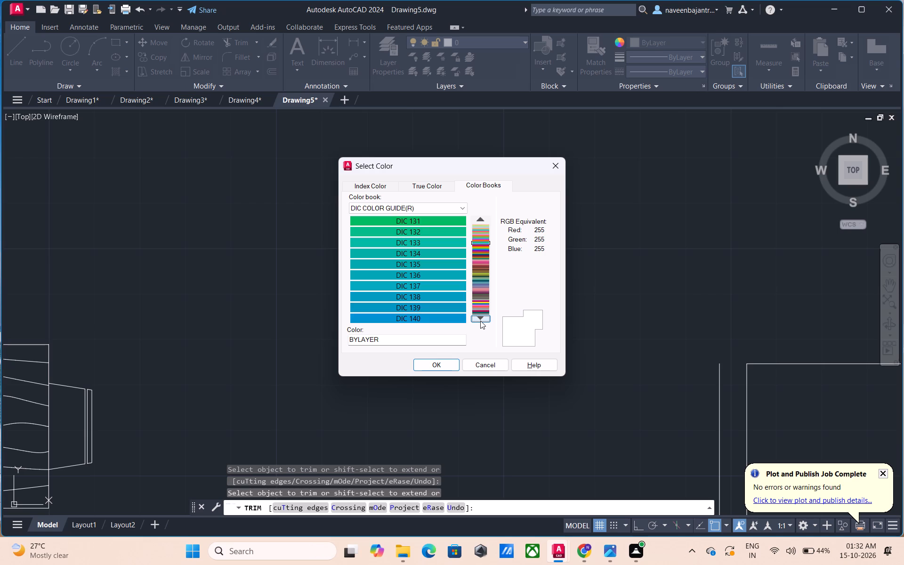
left_click(480, 321)
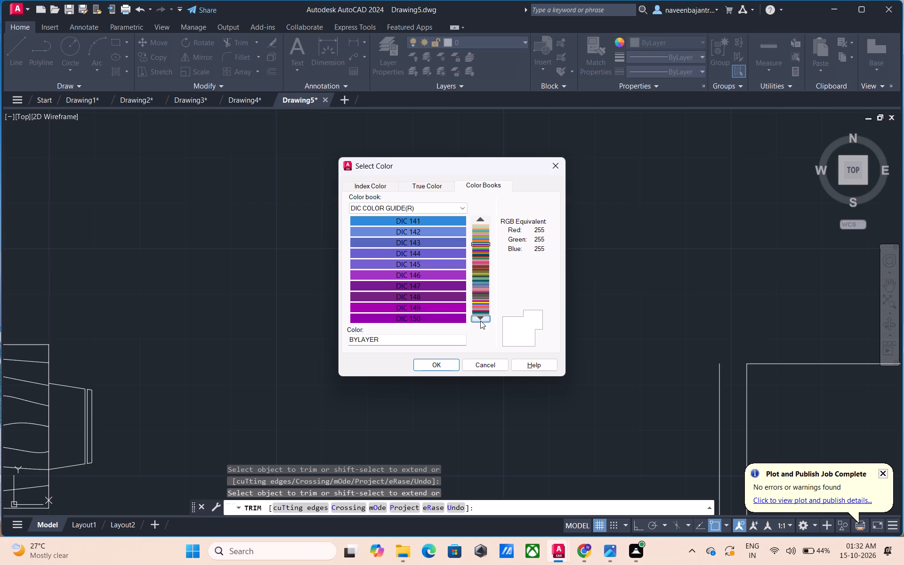
left_click(480, 321)
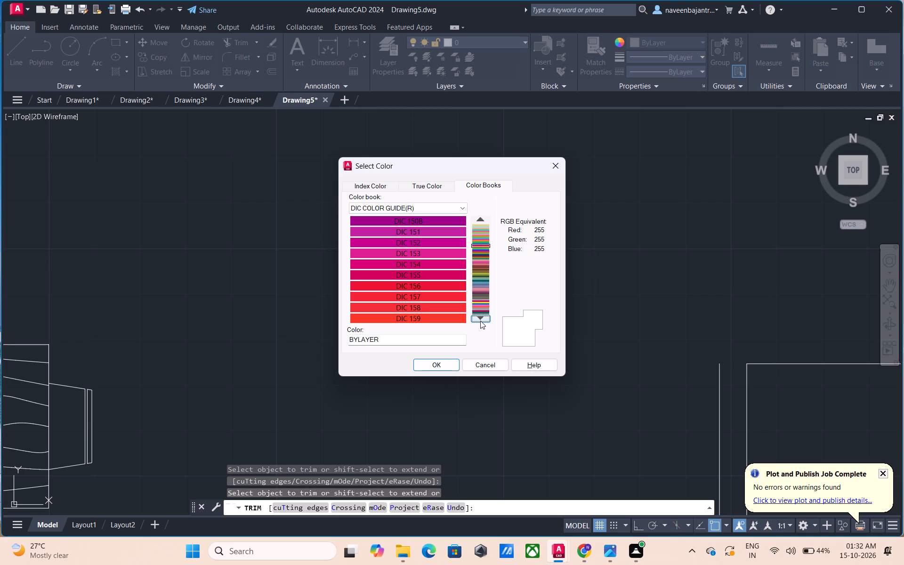
left_click(480, 321)
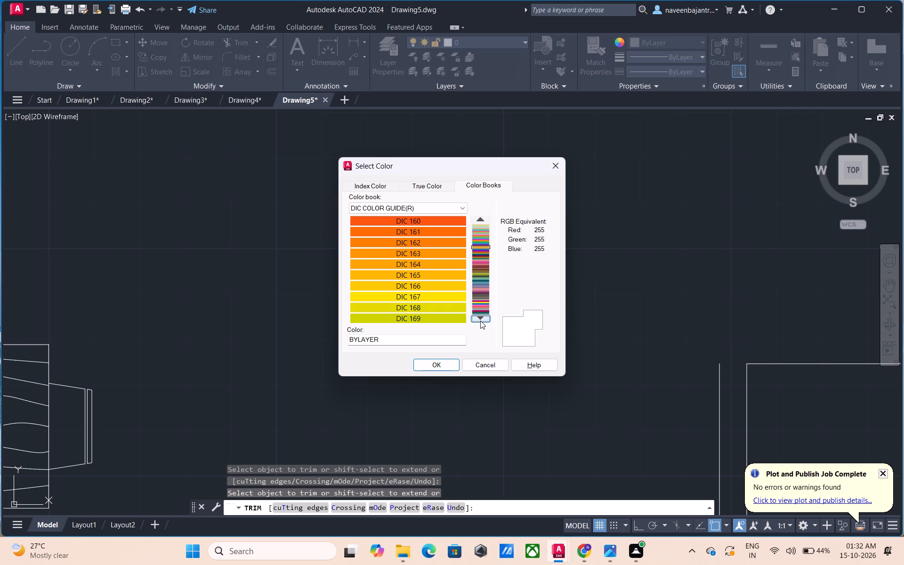
left_click(480, 321)
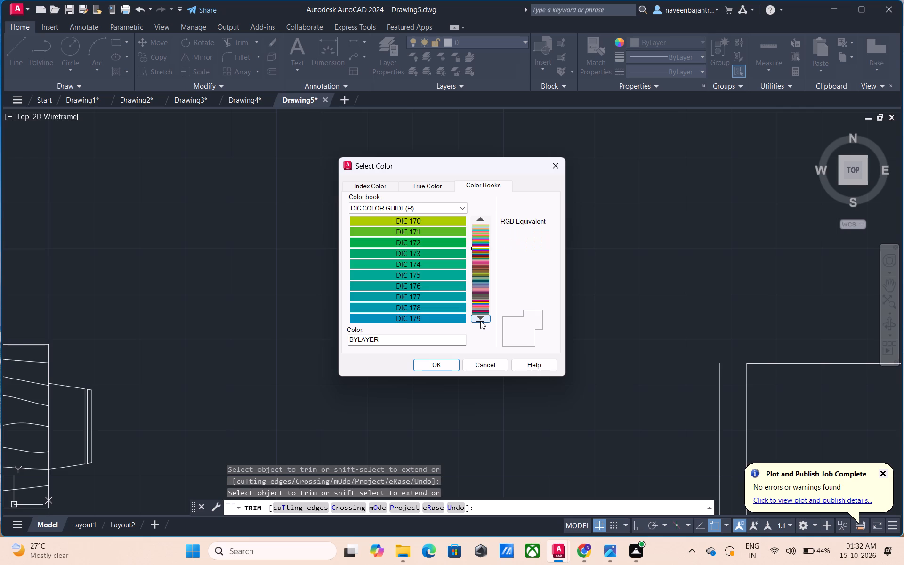
left_click(480, 321)
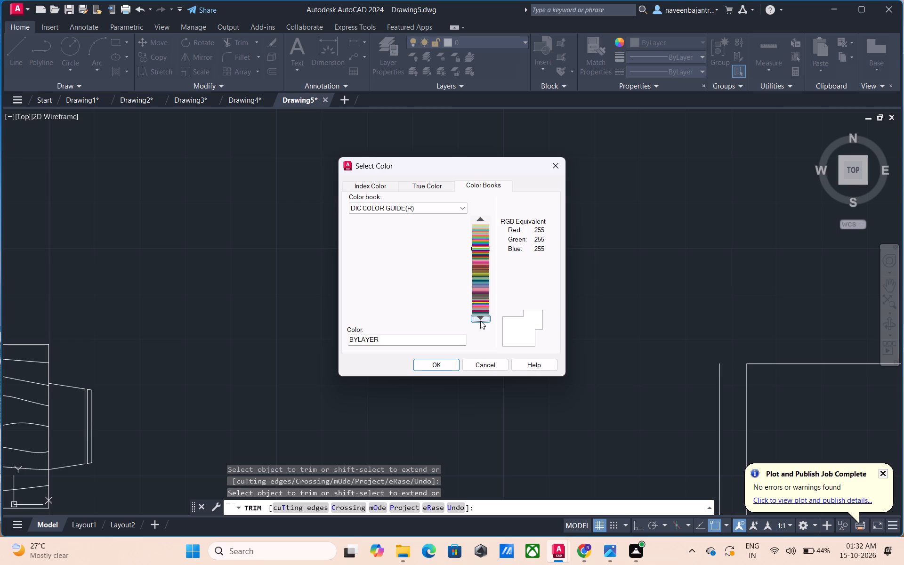
left_click(480, 321)
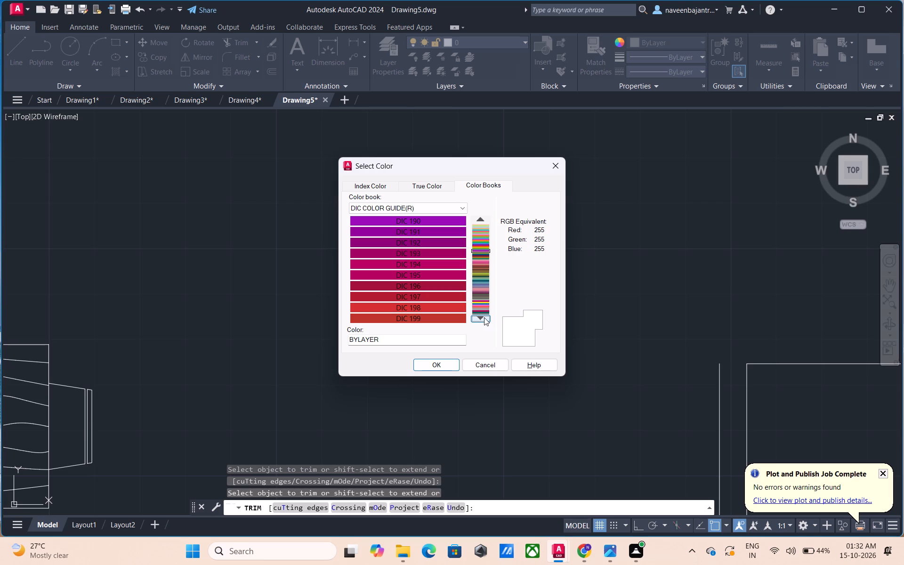
left_click(484, 317)
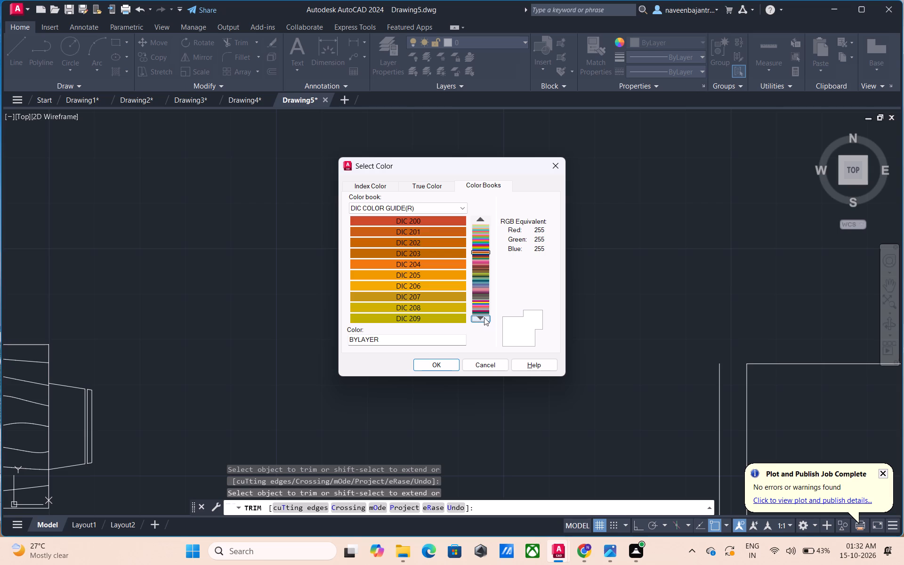
left_click(484, 317)
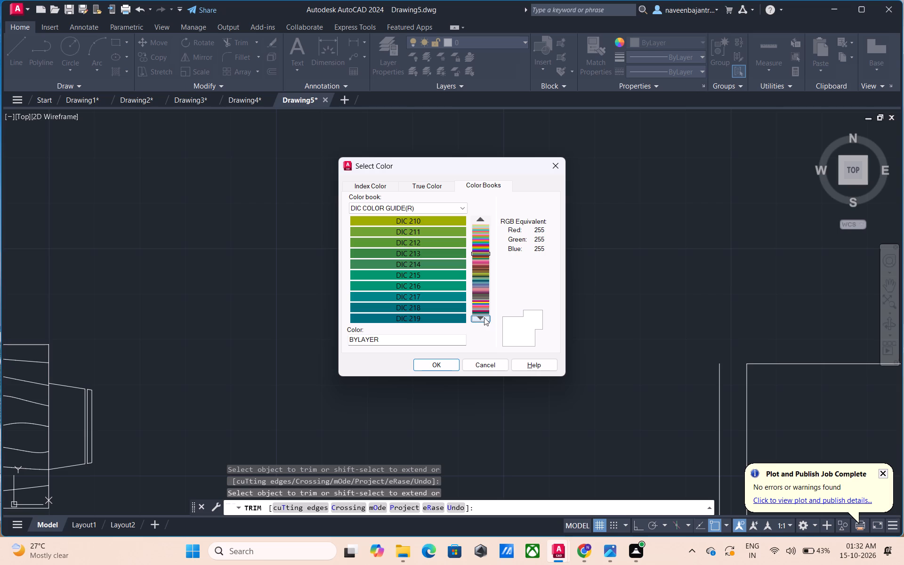
left_click(484, 317)
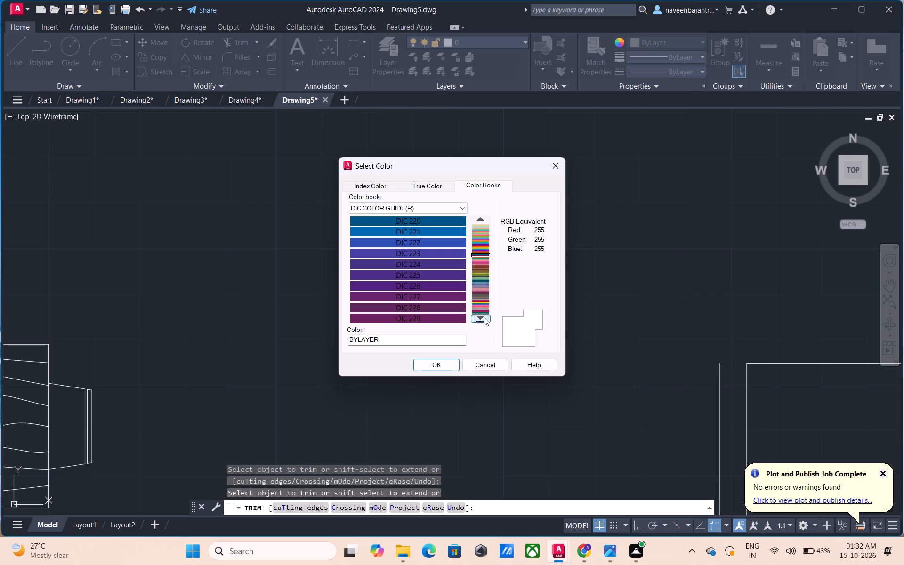
left_click(484, 317)
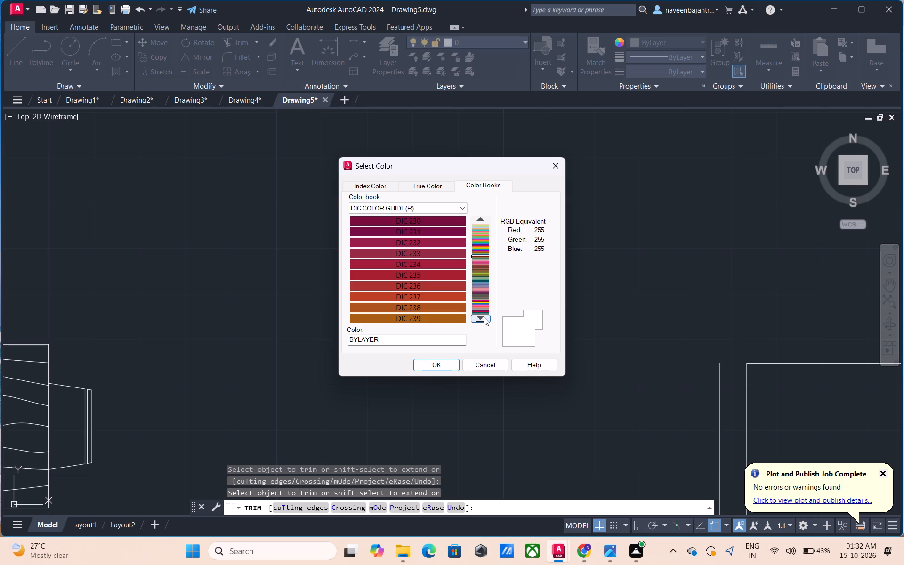
left_click(484, 317)
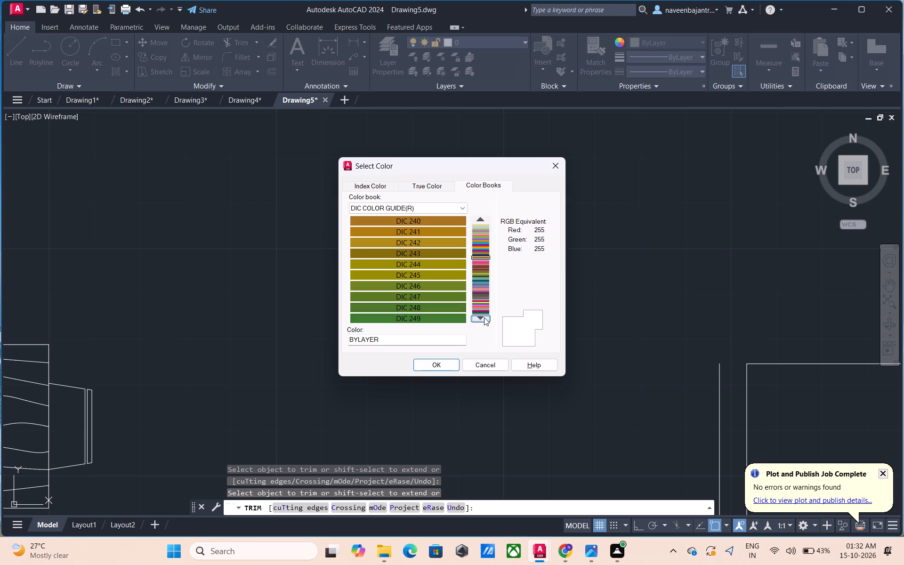
left_click(484, 317)
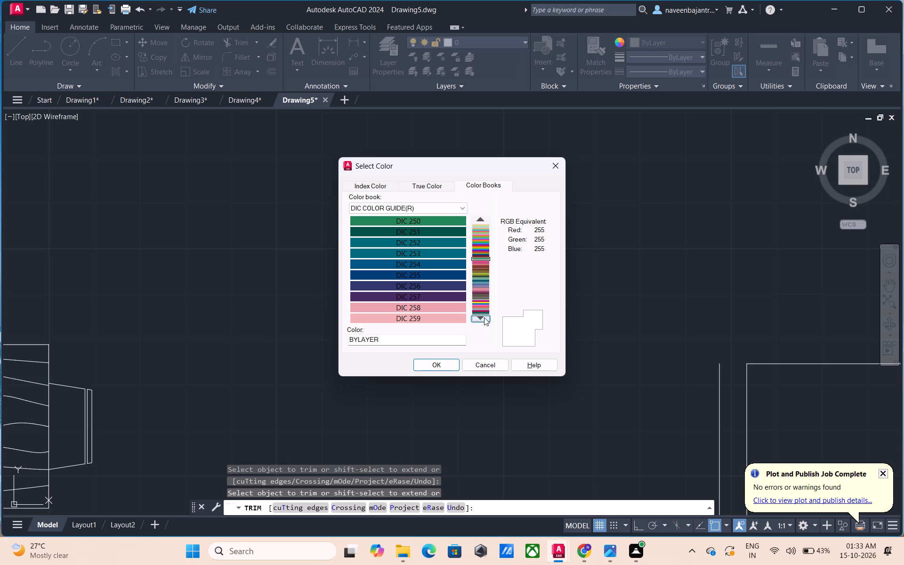
left_click(484, 317)
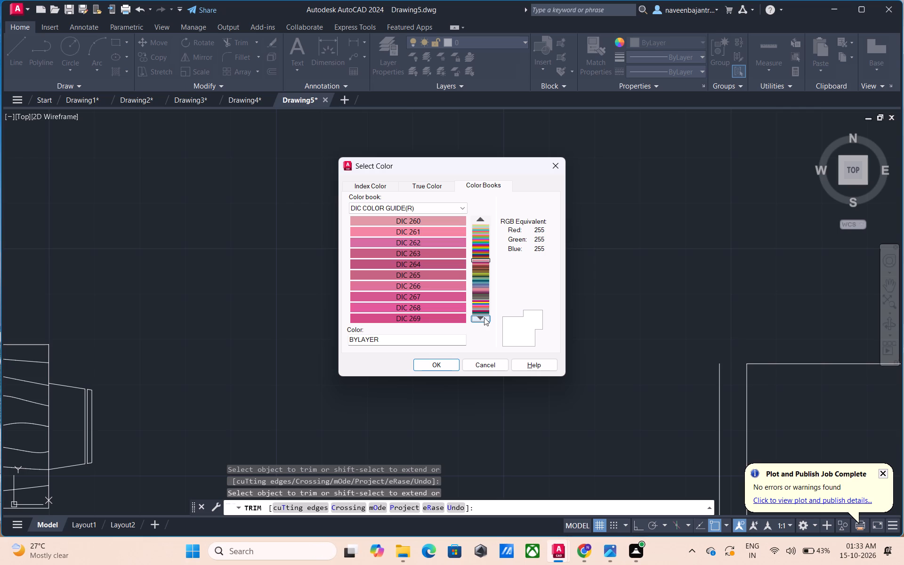
left_click(484, 317)
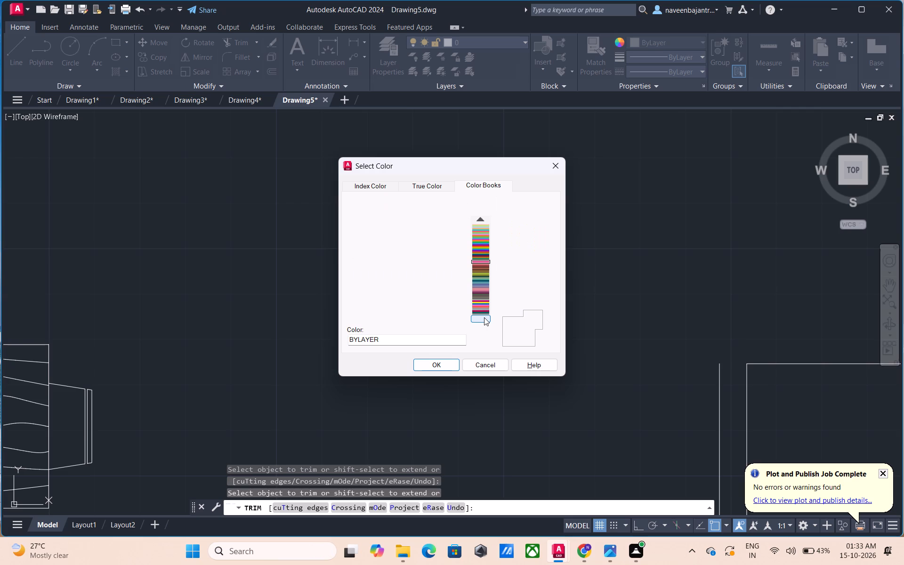
left_click(484, 317)
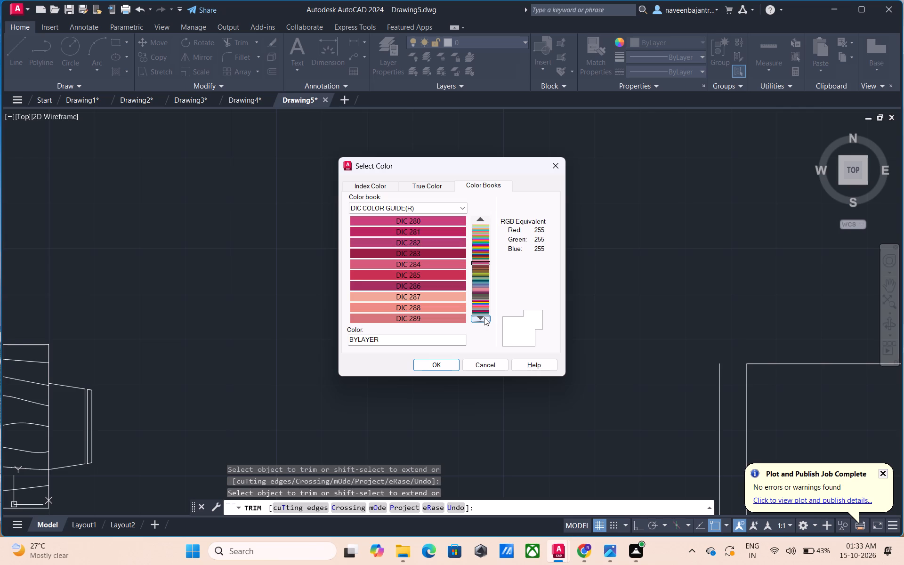
left_click(484, 317)
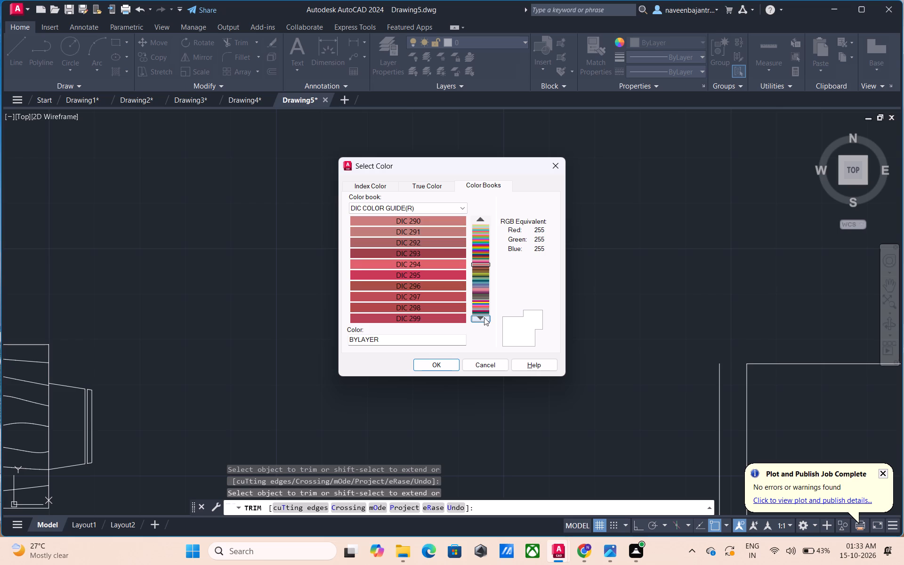
left_click(484, 317)
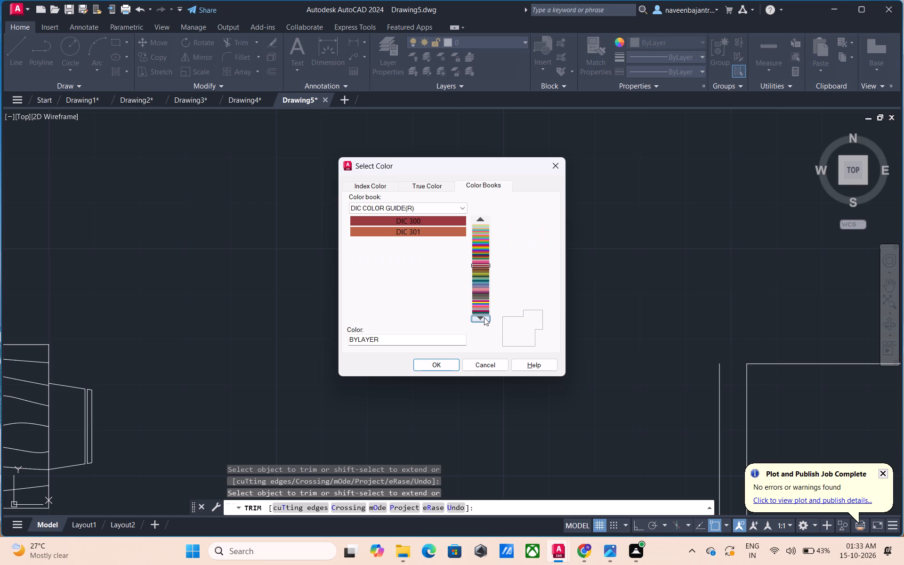
left_click(484, 317)
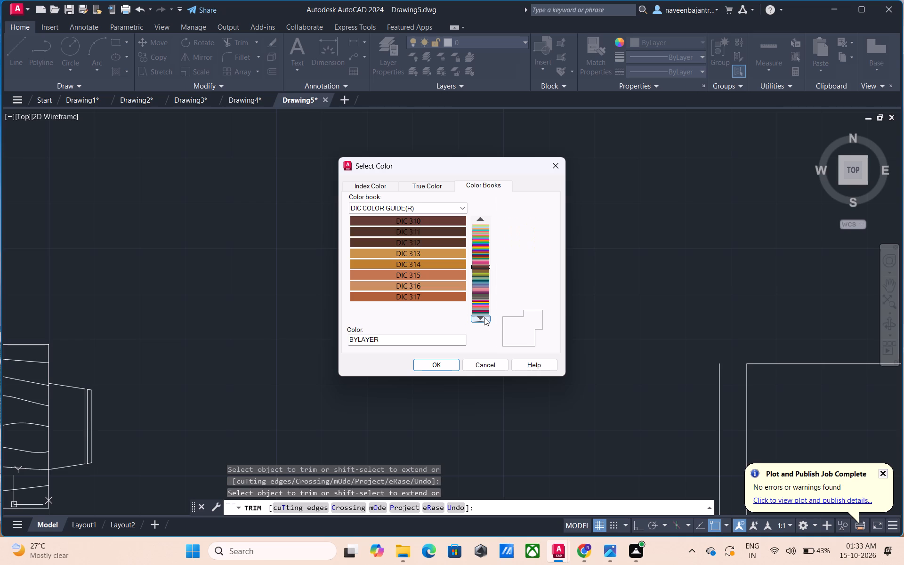
left_click(484, 317)
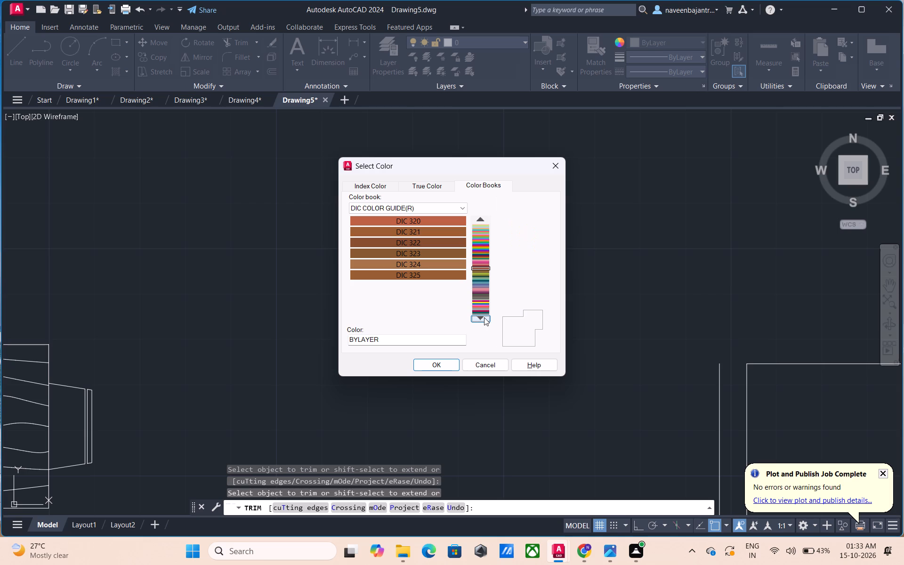
Look through the remaining DIC COLOR GUIDE(R) swatches from DIC 320 onward, and leave the color selection without picking one.
left_click(484, 317)
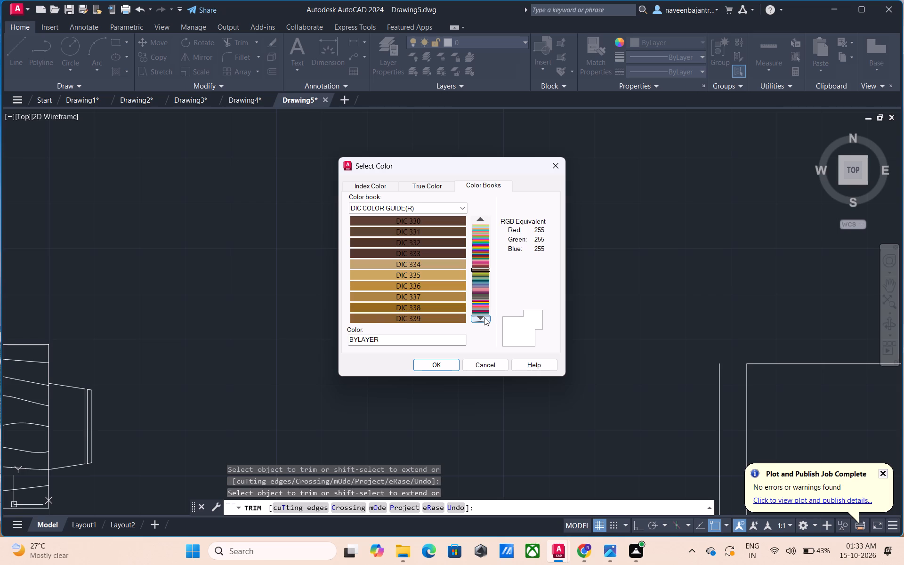
left_click(484, 317)
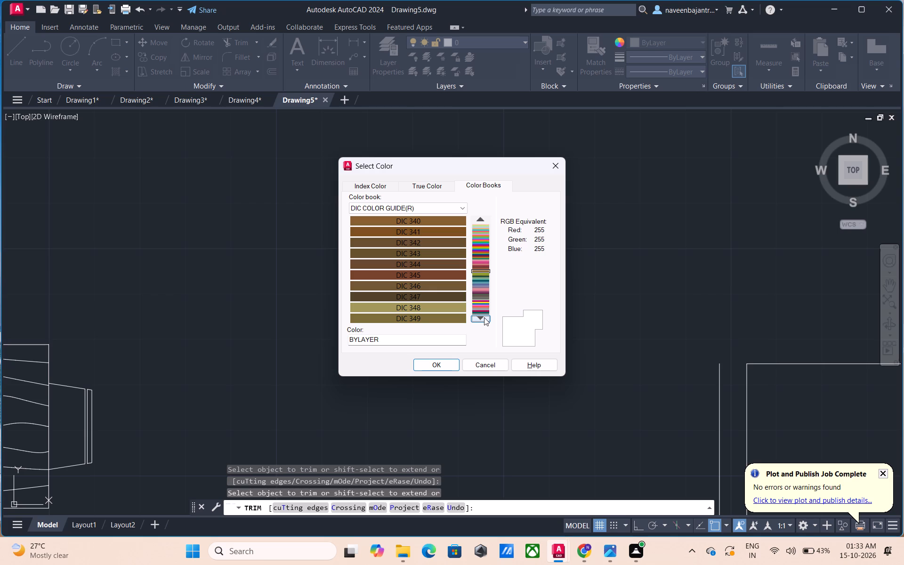
left_click(484, 317)
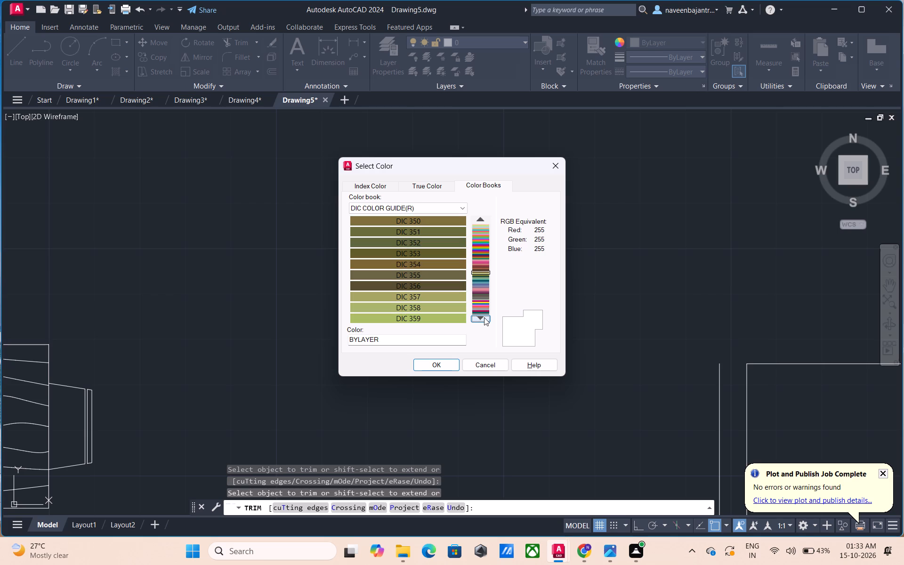
left_click(484, 317)
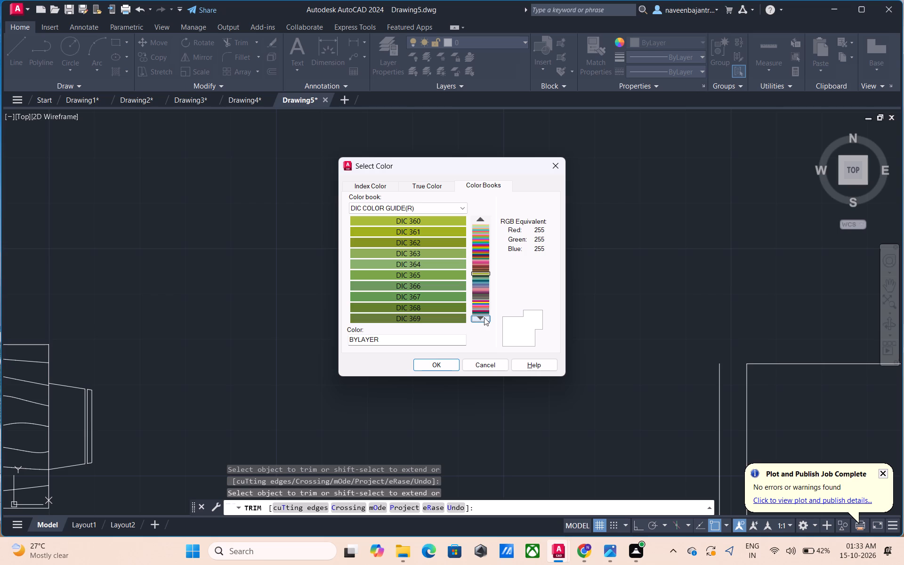
left_click(484, 317)
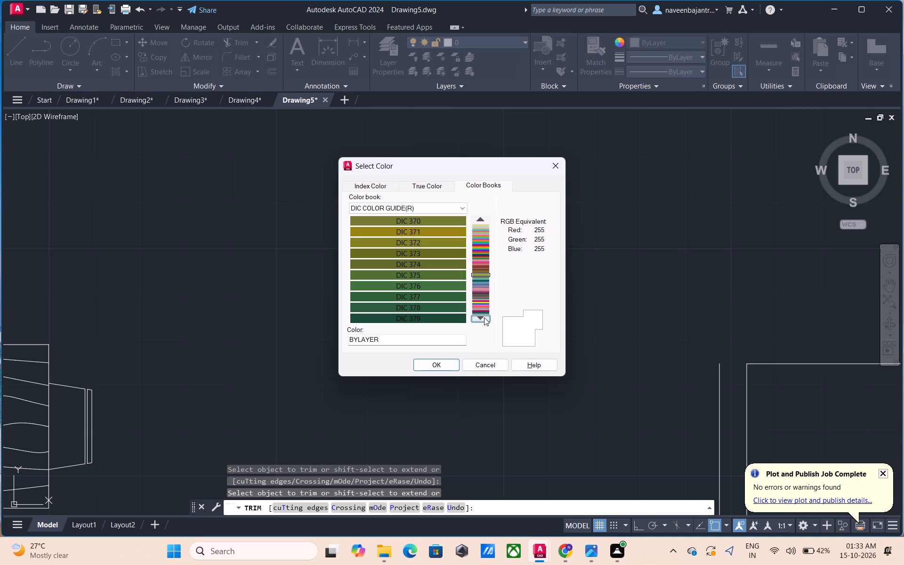
left_click(484, 317)
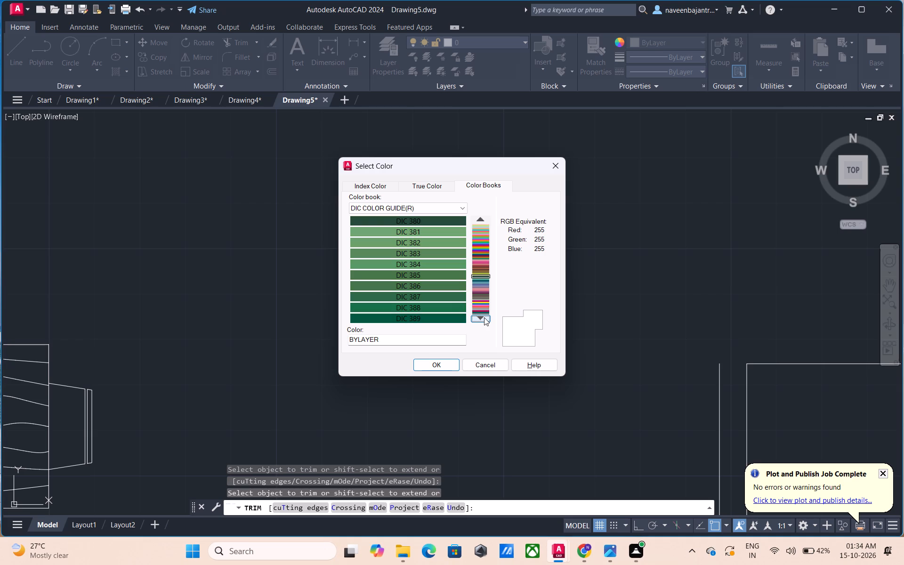
left_click(484, 317)
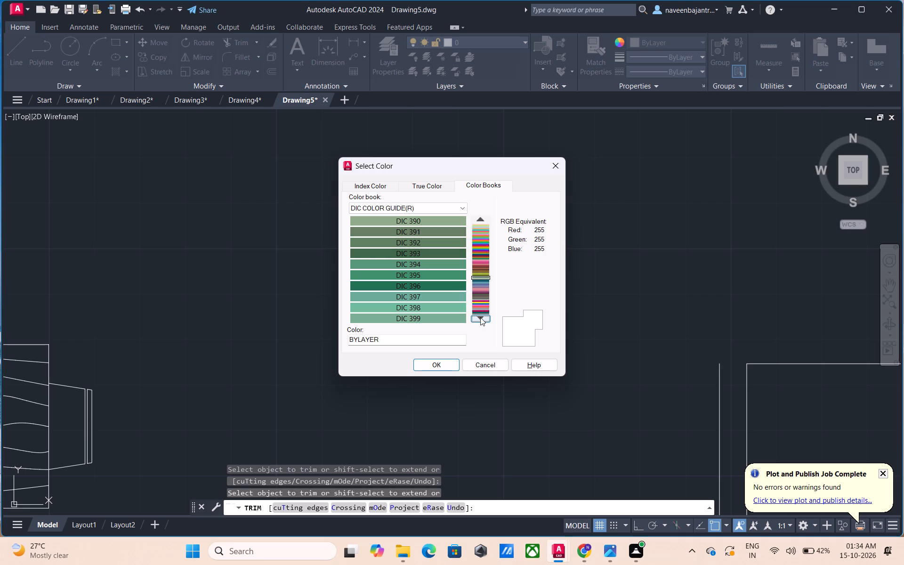
left_click(480, 317)
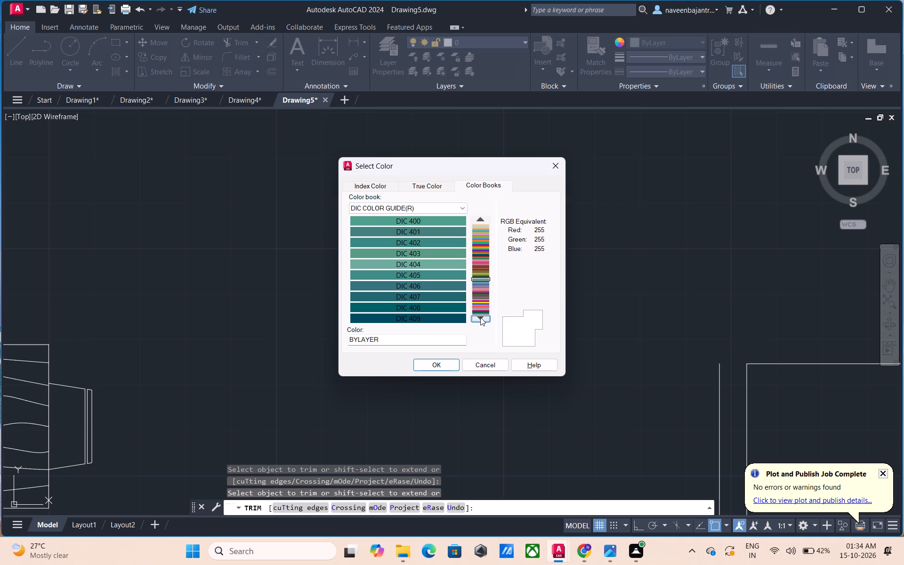
left_click(480, 317)
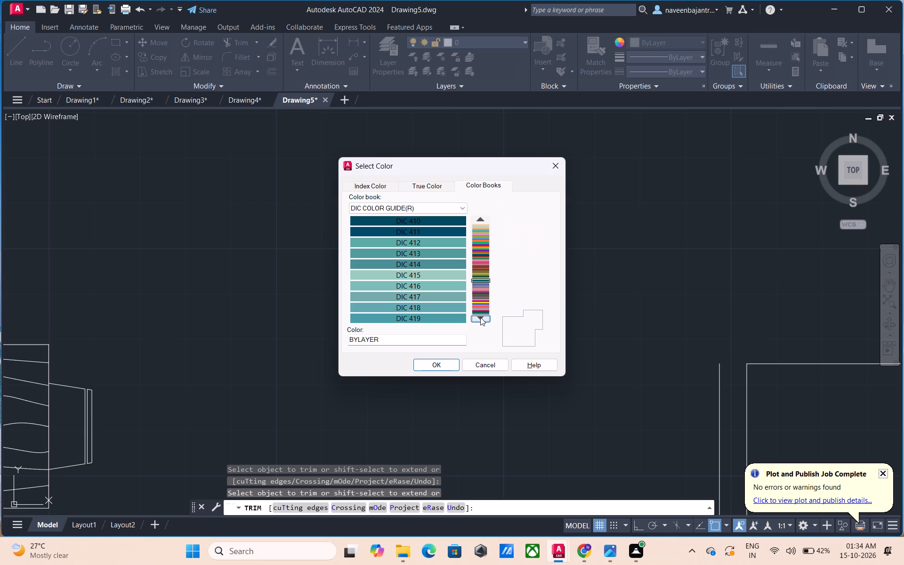
left_click(480, 317)
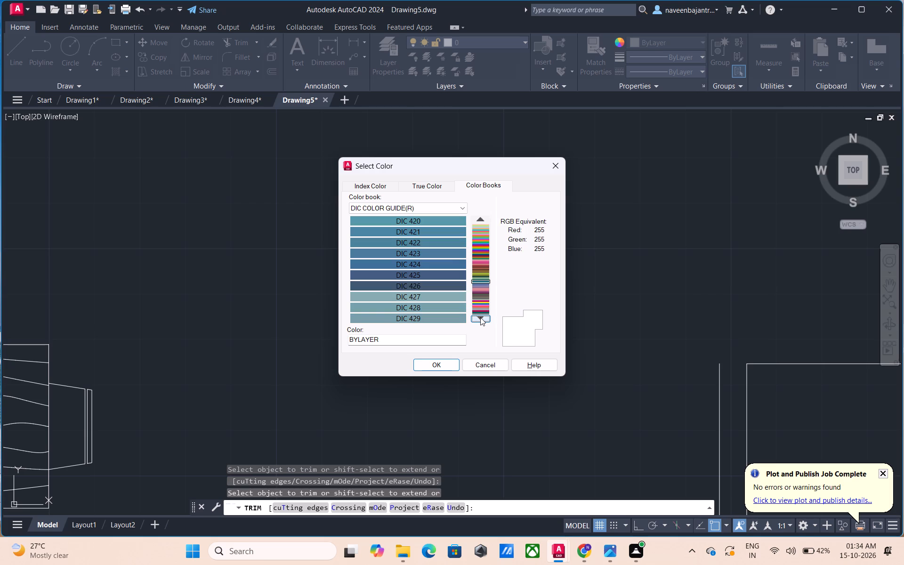
left_click(480, 317)
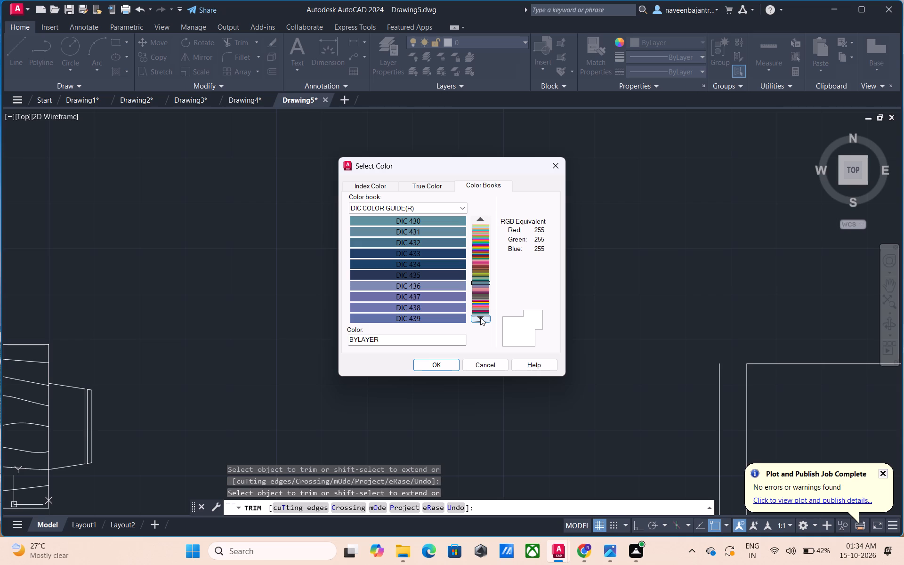
left_click(480, 317)
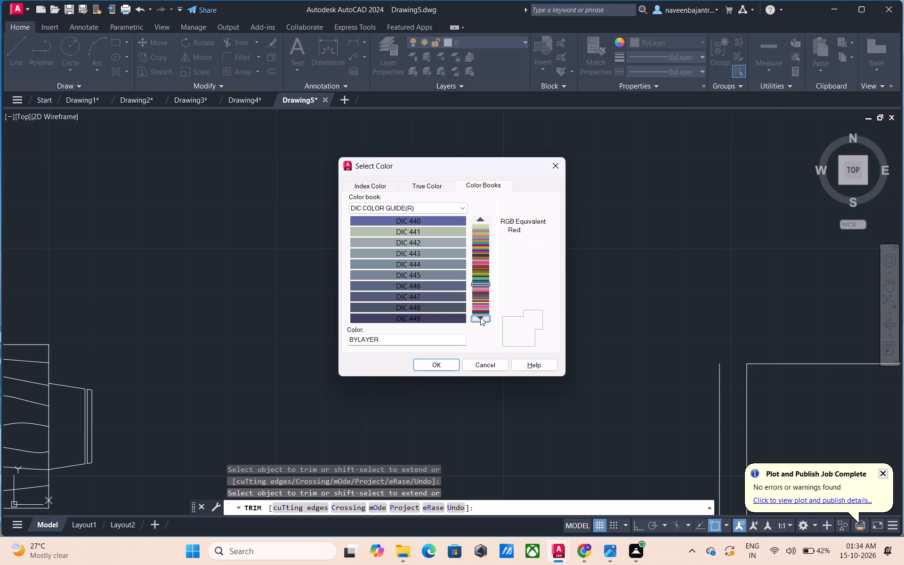
left_click(480, 317)
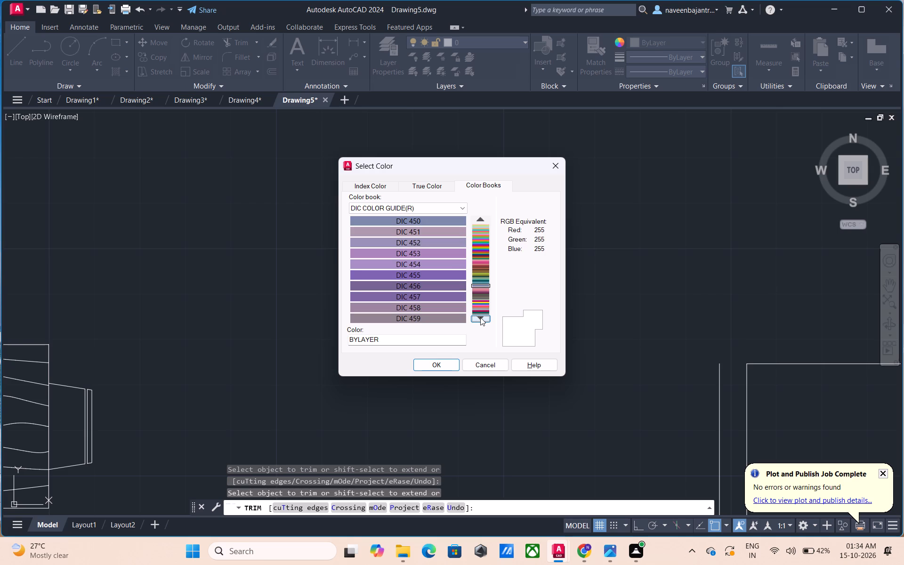
left_click(480, 317)
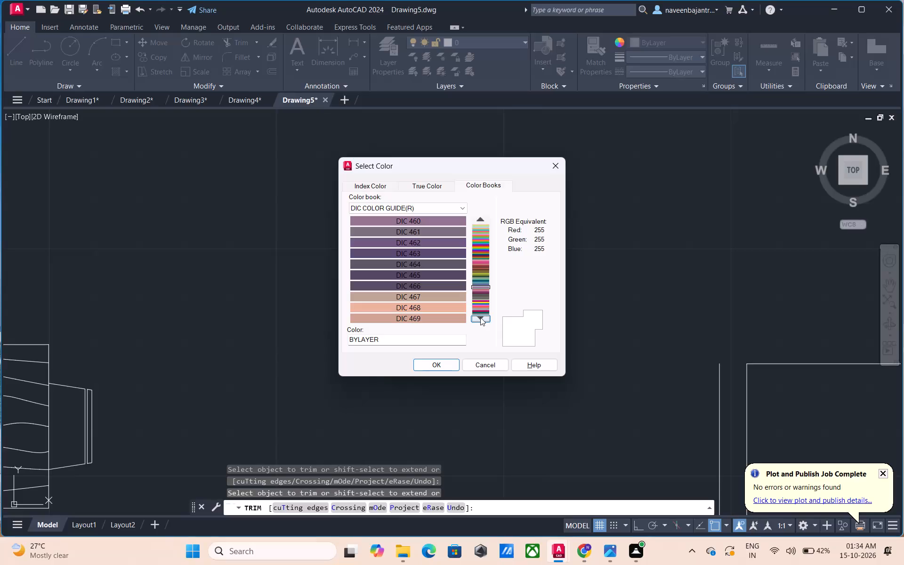
left_click(480, 317)
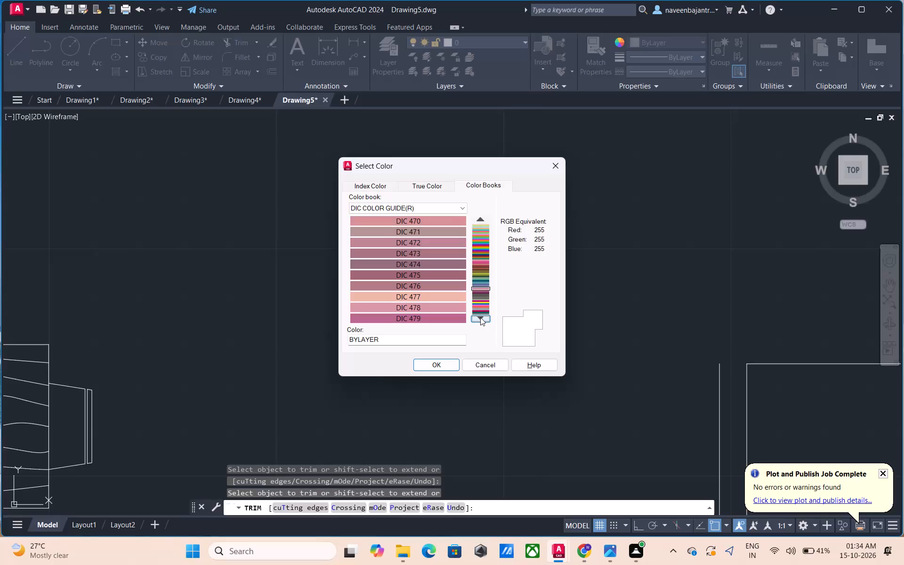
left_click(480, 317)
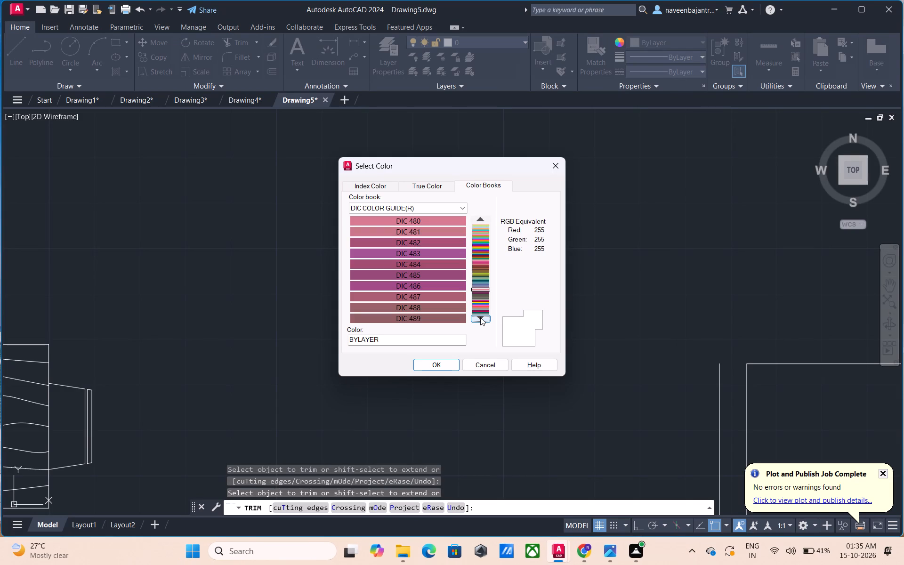
left_click(480, 317)
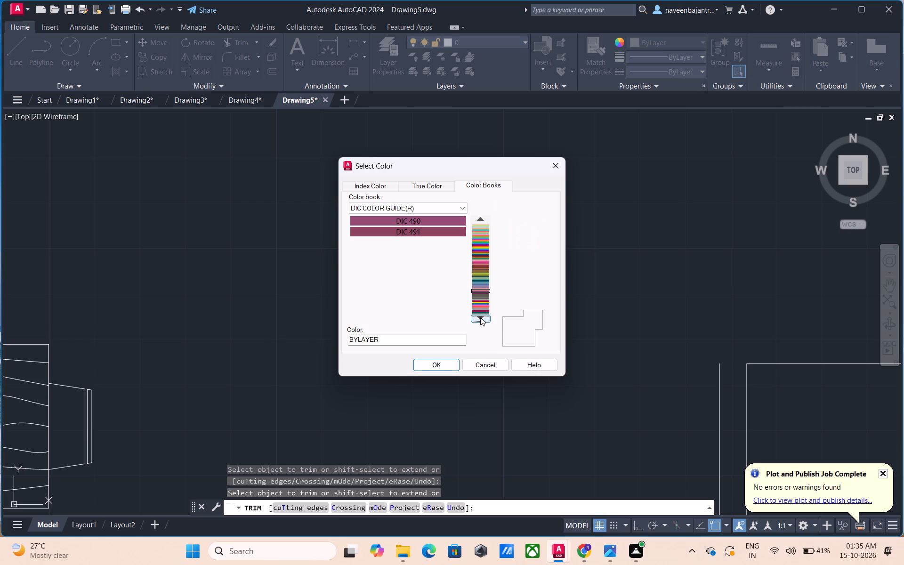
left_click(480, 317)
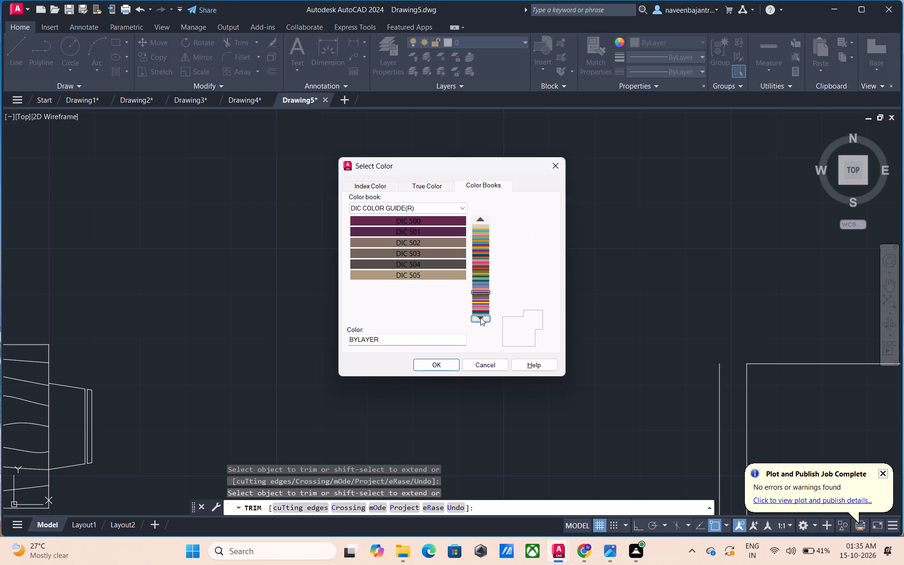
left_click(480, 317)
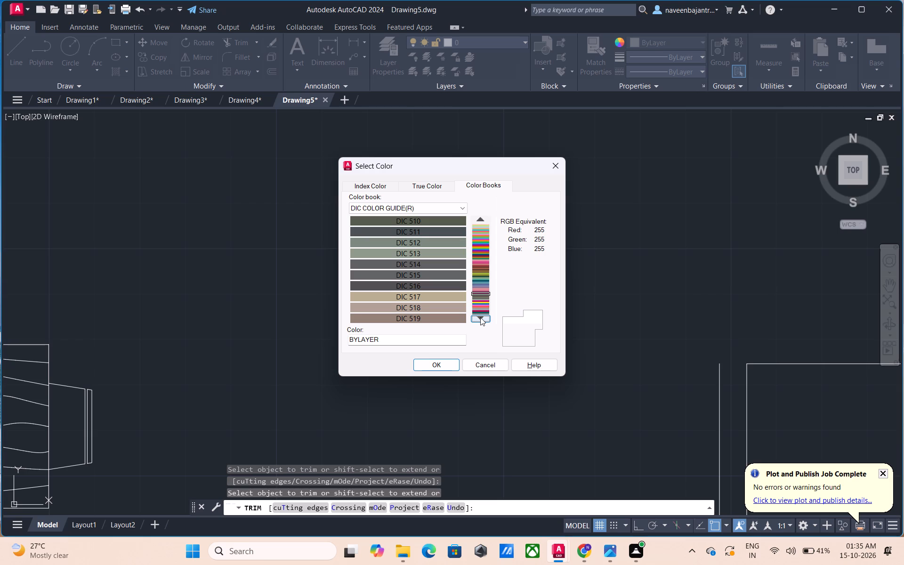
left_click(480, 317)
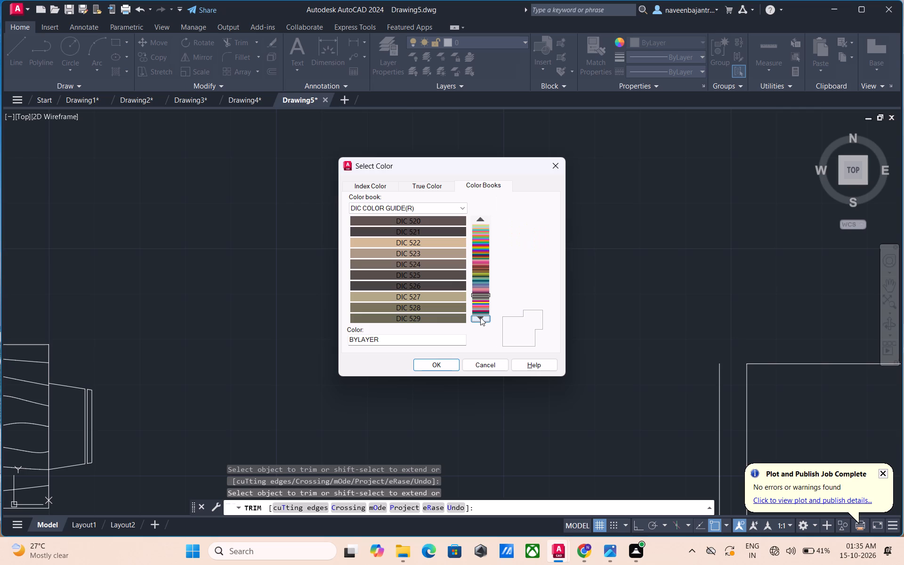
left_click(480, 317)
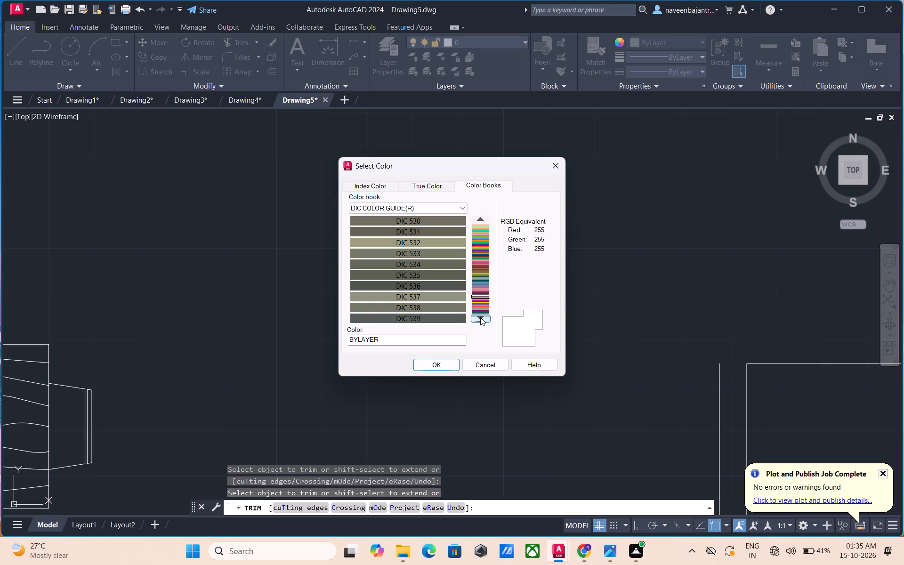
left_click(480, 317)
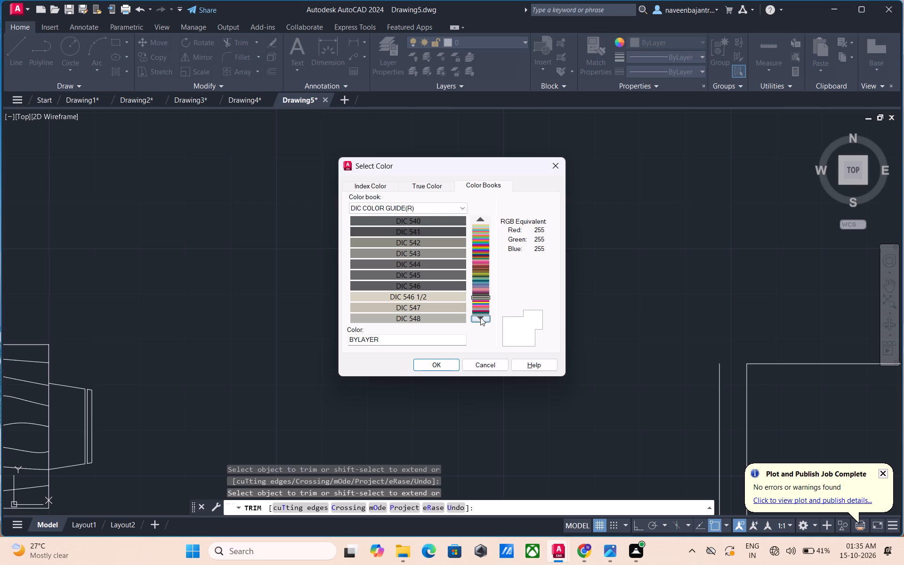
left_click(480, 317)
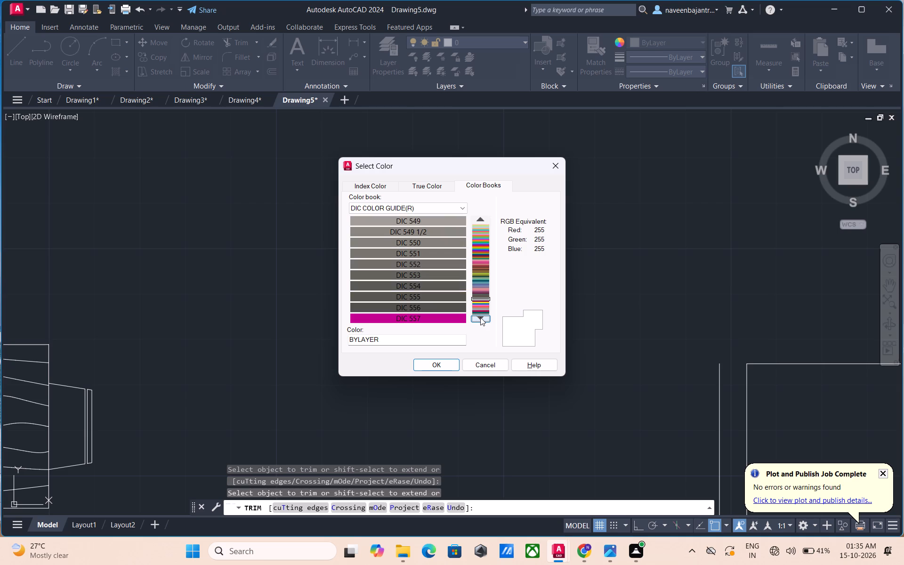
left_click(480, 317)
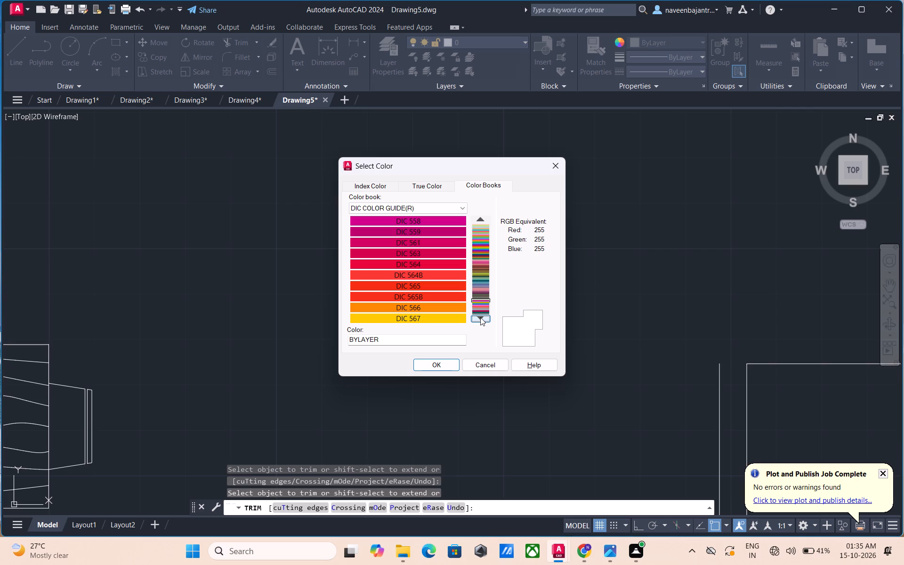
triple_click(480, 320)
double_click(480, 320)
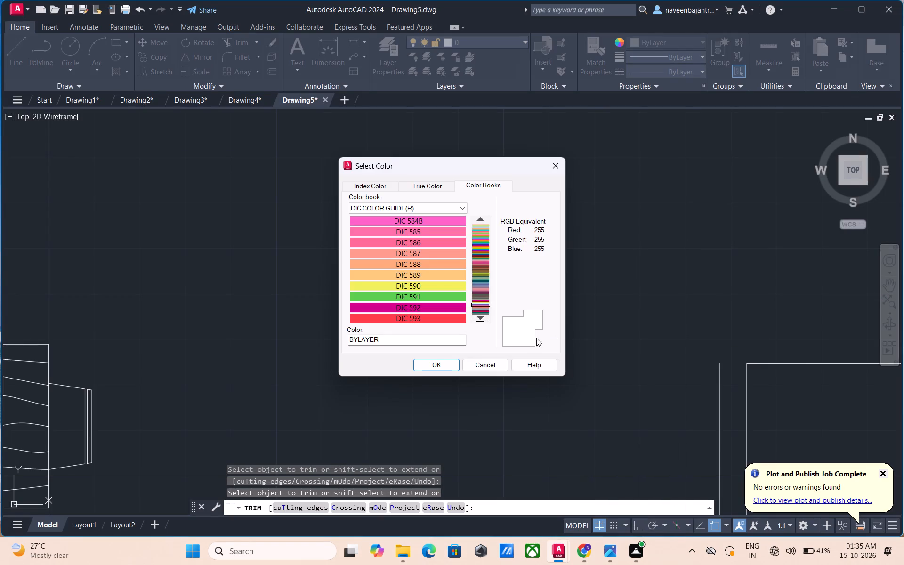
left_click(487, 361)
Trim away the copied plan's outer wall and kitchen window lines beside the stove and sink, down to the kitchen-dining partition.
scroll(487, 361, "down", 4)
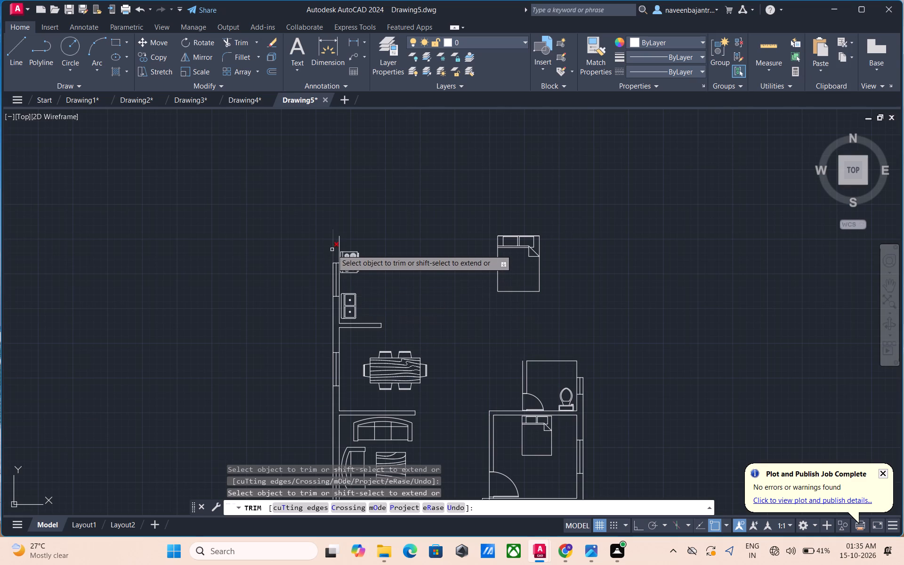
left_click(332, 250)
left_click(339, 243)
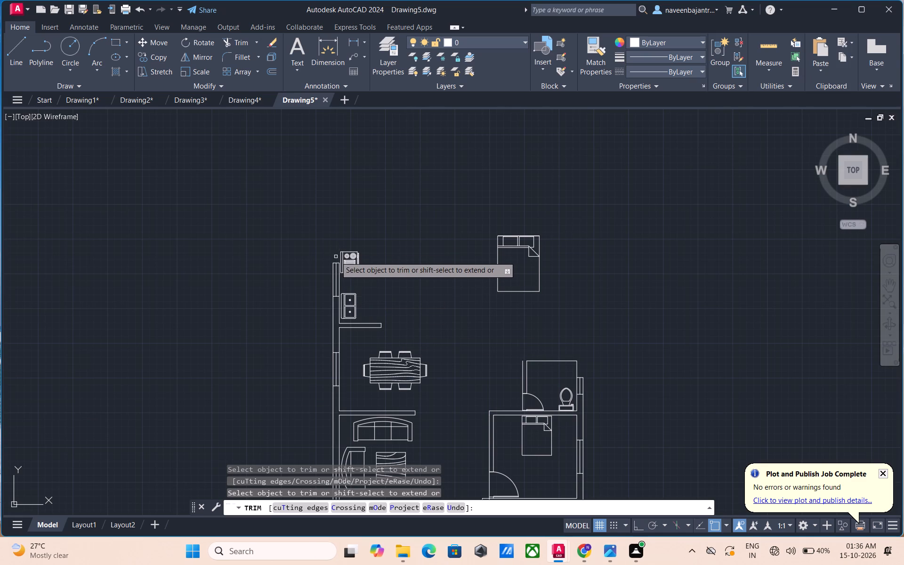
left_click(335, 265)
left_click(333, 274)
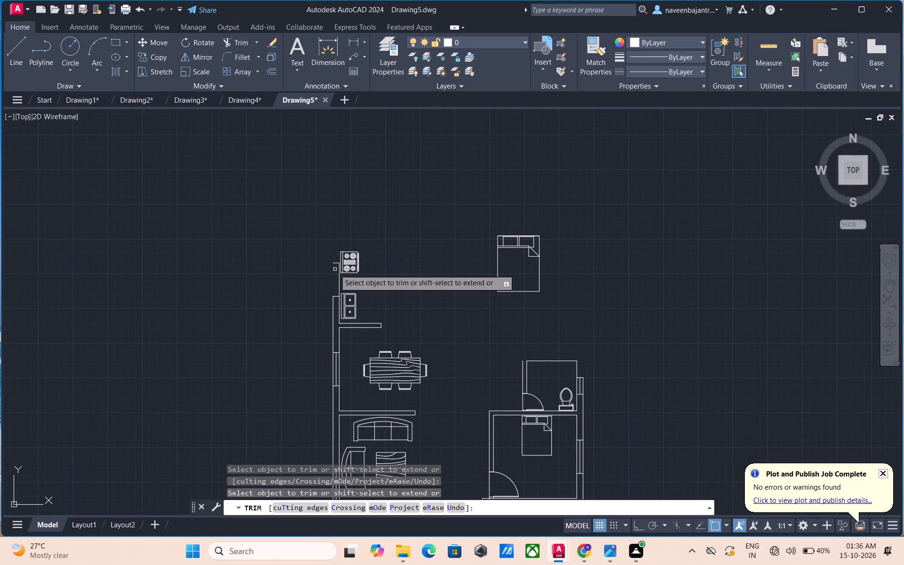
left_click(335, 262)
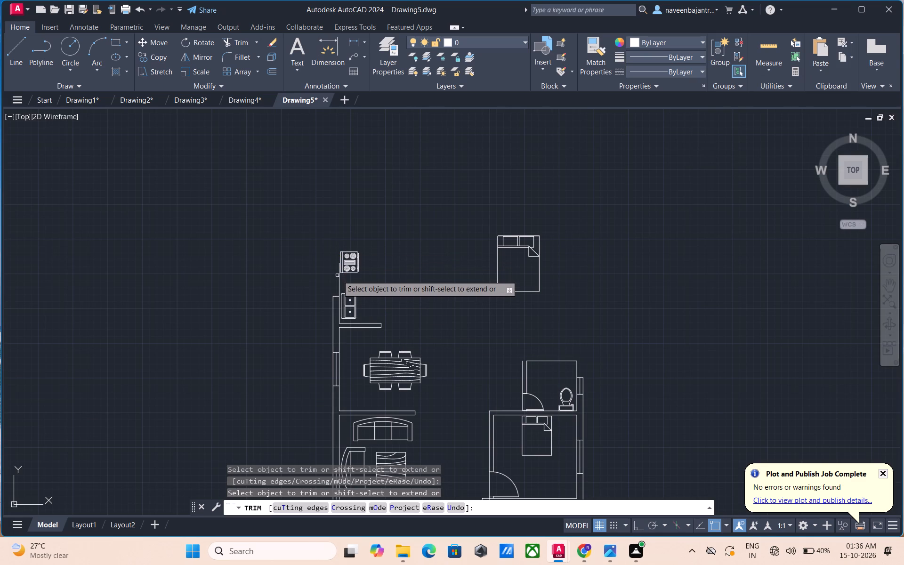
left_click(339, 277)
left_click(335, 298)
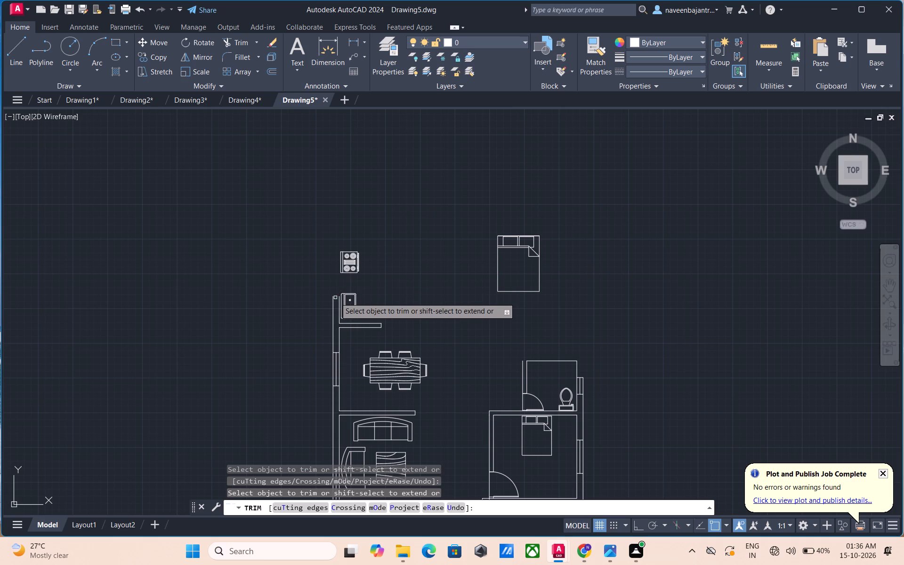
left_click(333, 302)
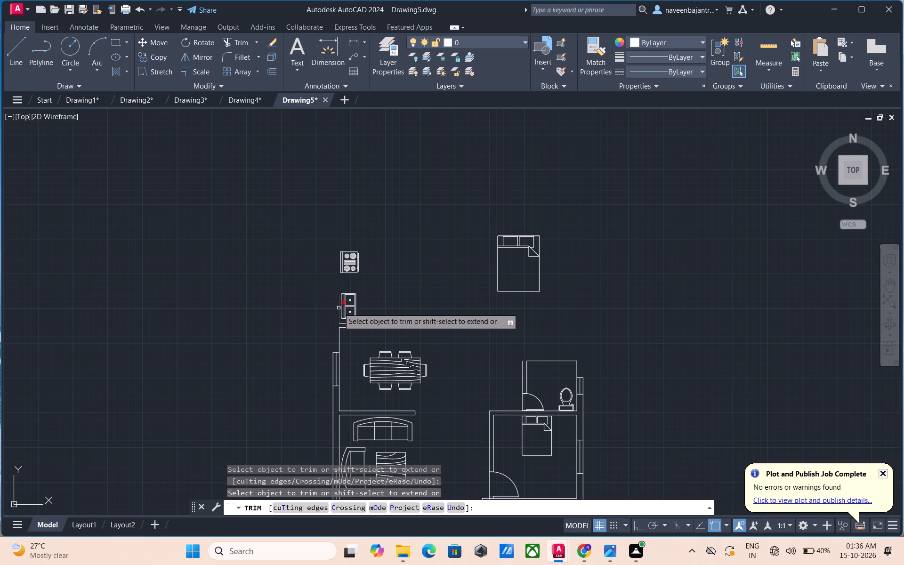
left_click(339, 308)
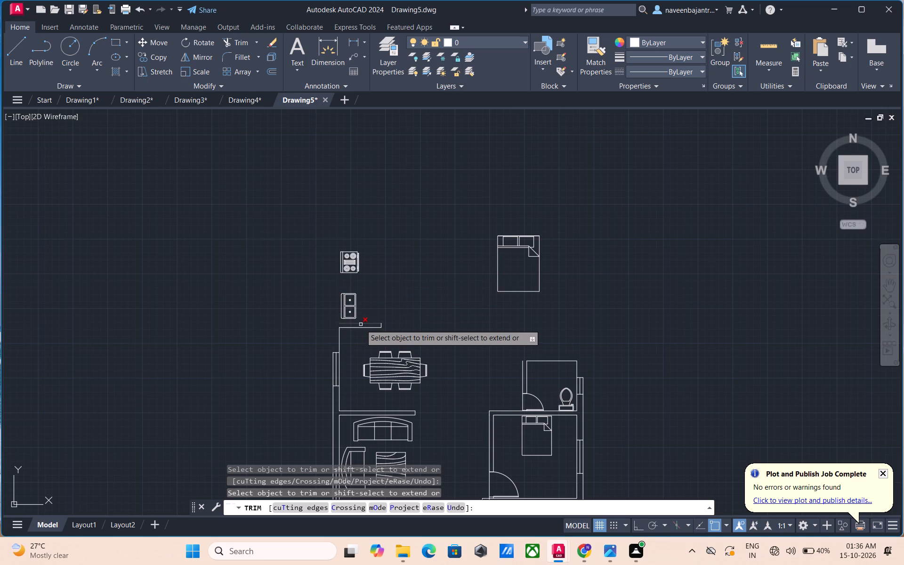
Trim away the kitchen-dining partition's two lines and end line, plus the inner wall line just above the dining window.
left_click(361, 324)
left_click(360, 327)
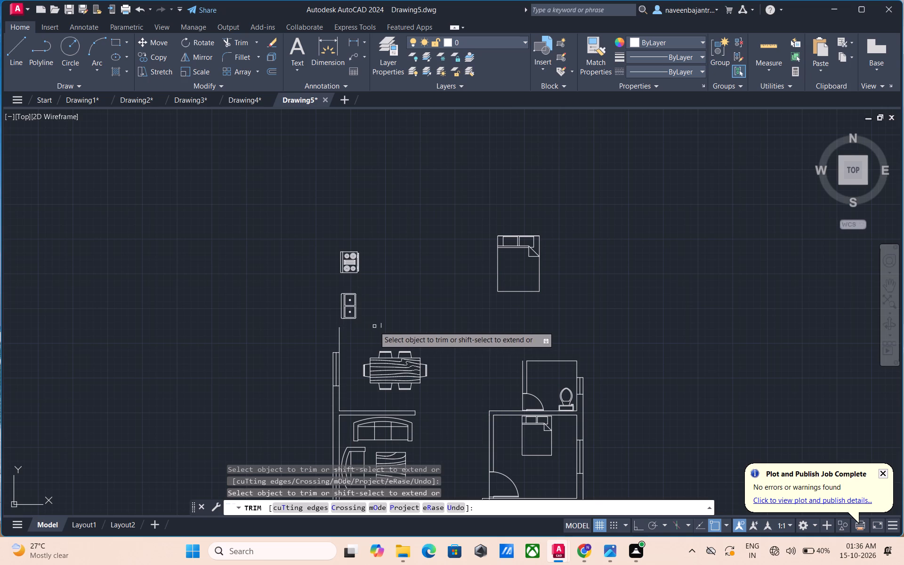
left_click(382, 325)
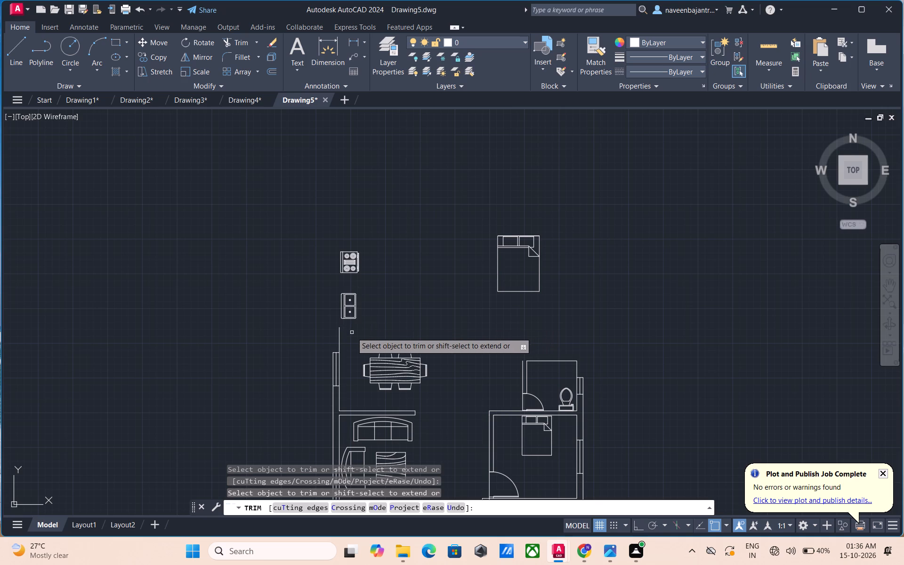
left_click(340, 338)
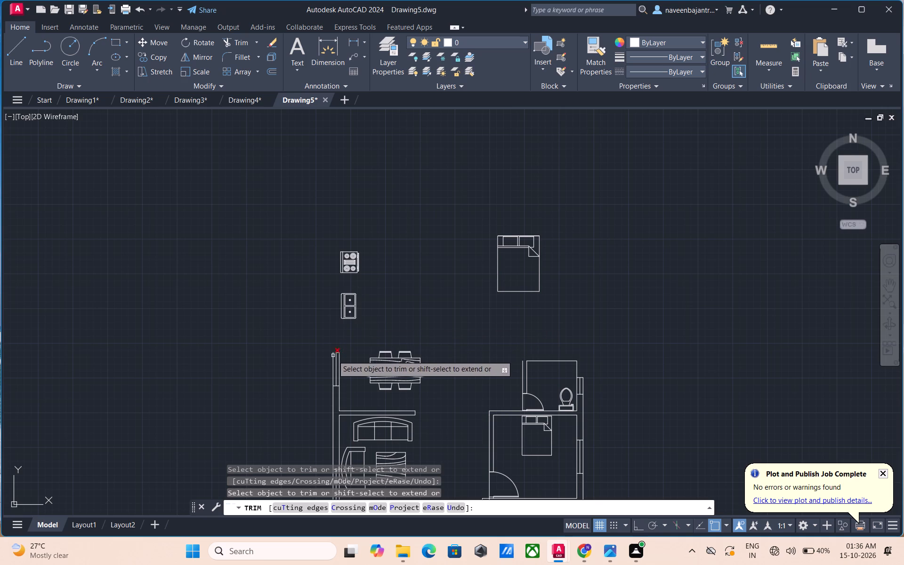
Trim away the copied plan's dining window beside the dining table: its end lines, middle line, and outer and inner wall lines.
scroll(333, 358, "up", 2)
middle_click_drag(333, 358, 349, 304)
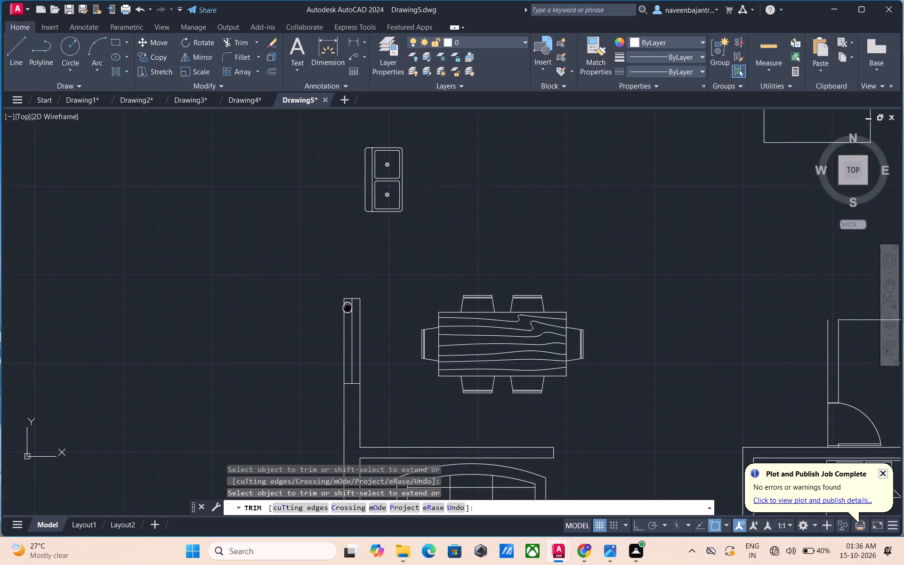
middle_click_drag(349, 304, 349, 303)
scroll(349, 303, "up", 1)
left_click(350, 283)
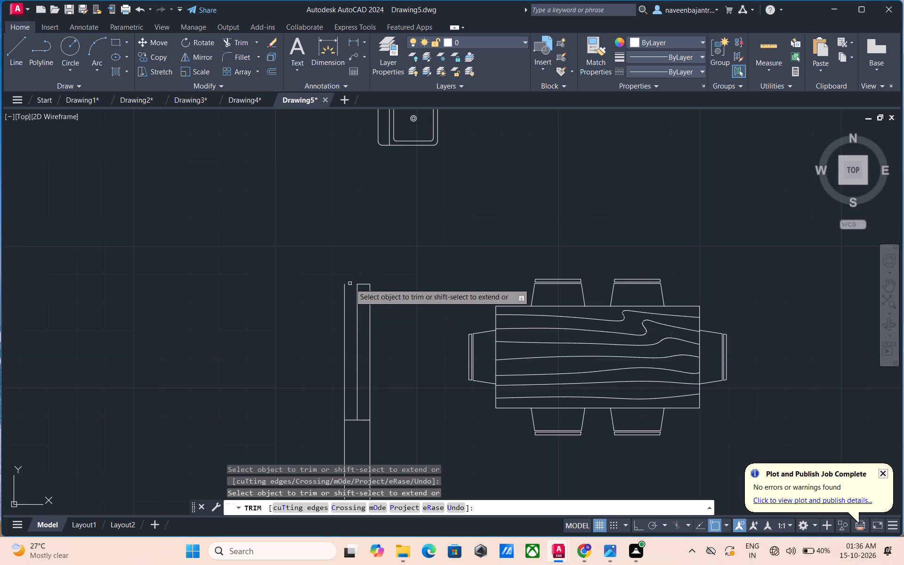
left_click(345, 304)
left_click(358, 308)
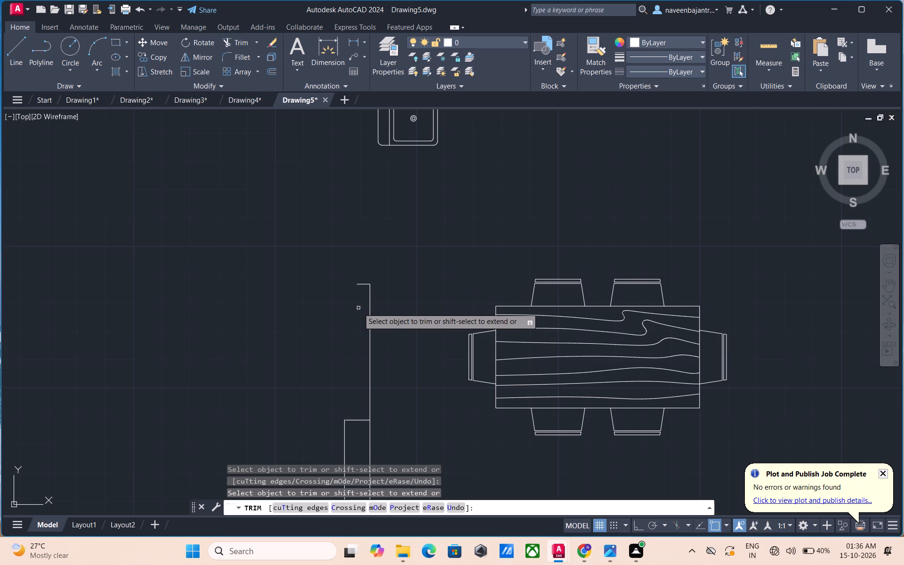
left_click(362, 284)
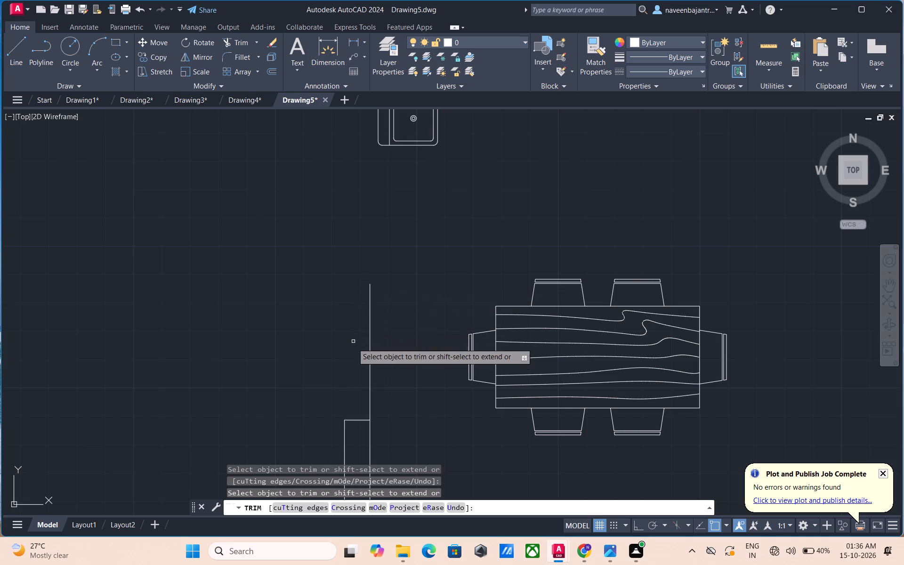
left_click(356, 420)
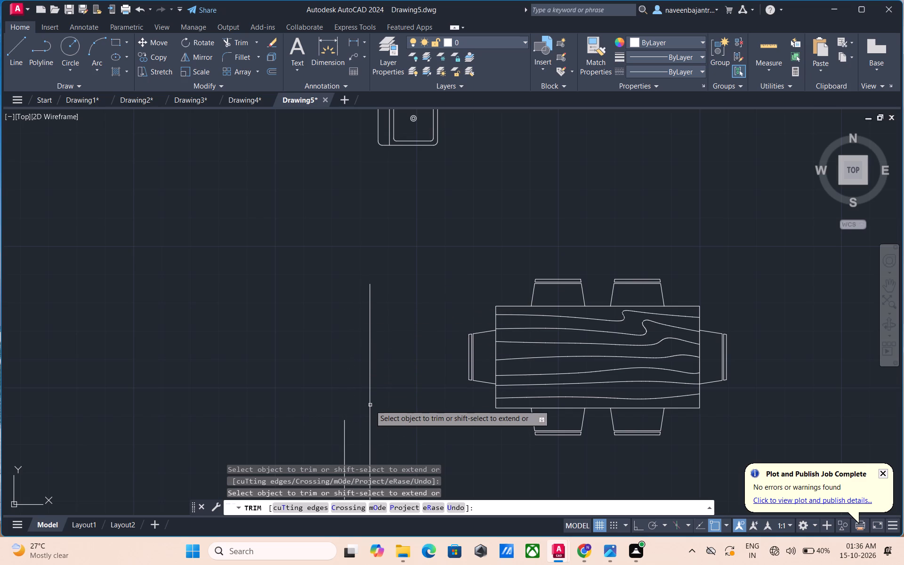
left_click(371, 404)
Trim away the dining-living partition's lines, the outer wall line down to the living room window, and the inner wall lines down to the entrance door.
scroll(371, 404, "down", 3)
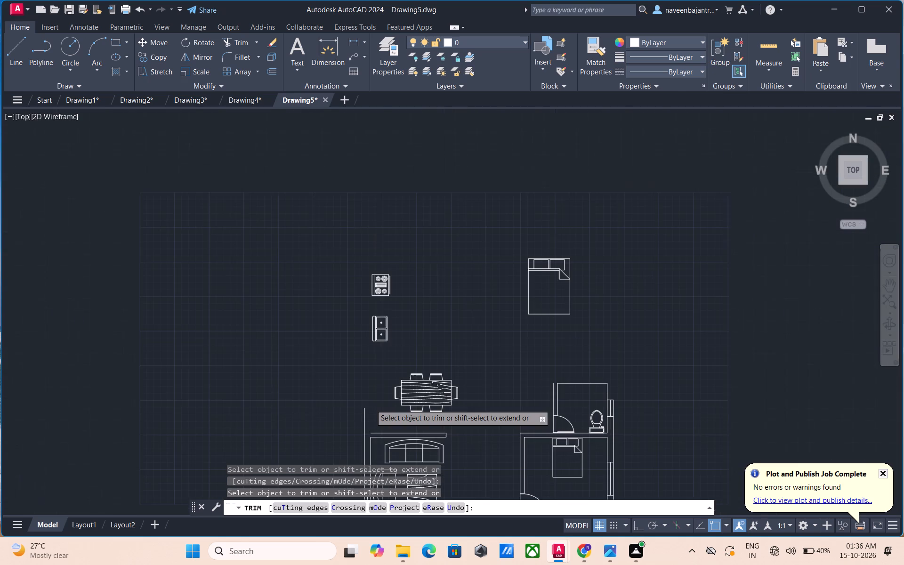
middle_click_drag(370, 404, 364, 339)
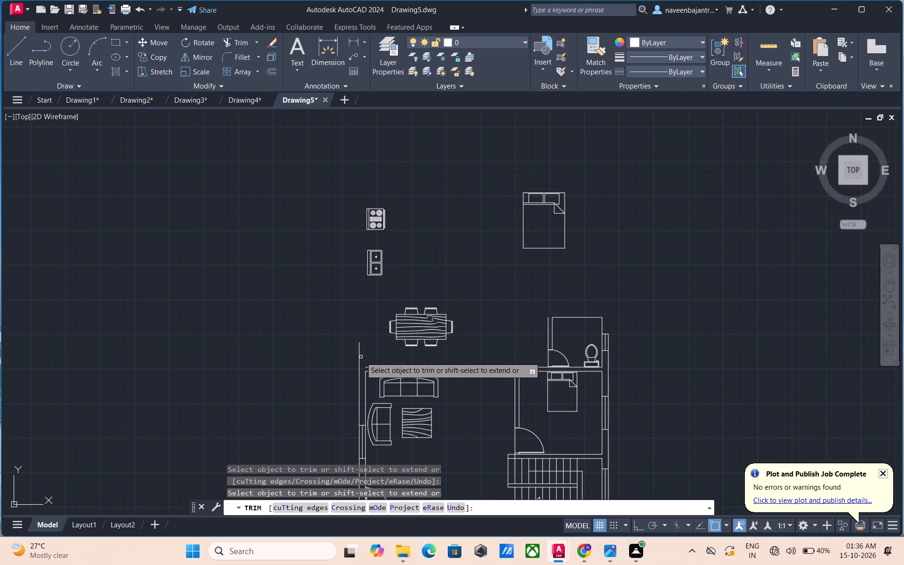
left_click(361, 358)
left_click(367, 367)
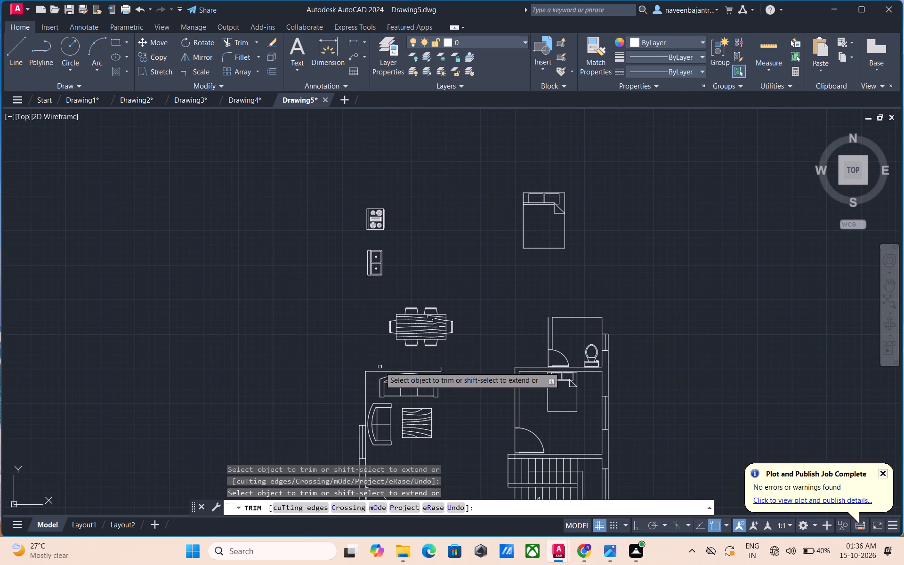
left_click(442, 369)
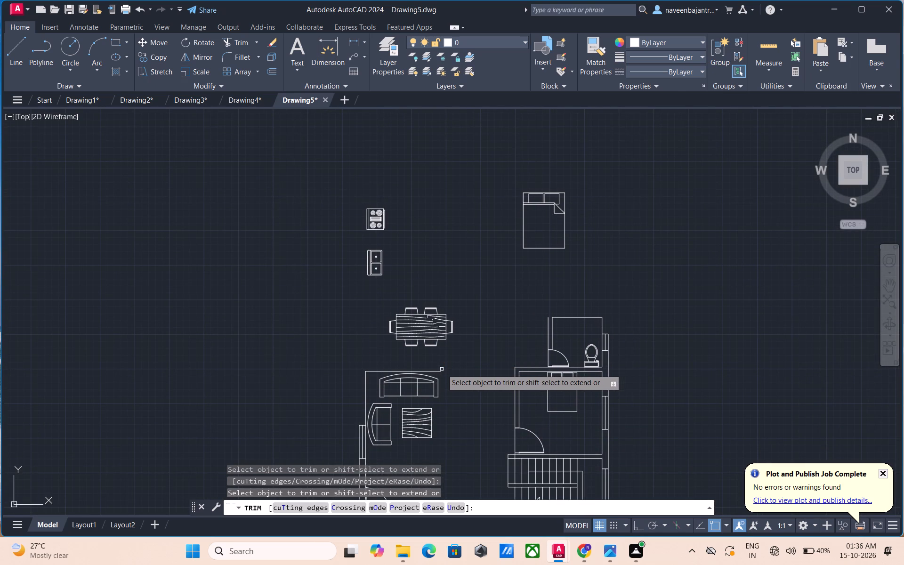
left_click(436, 370)
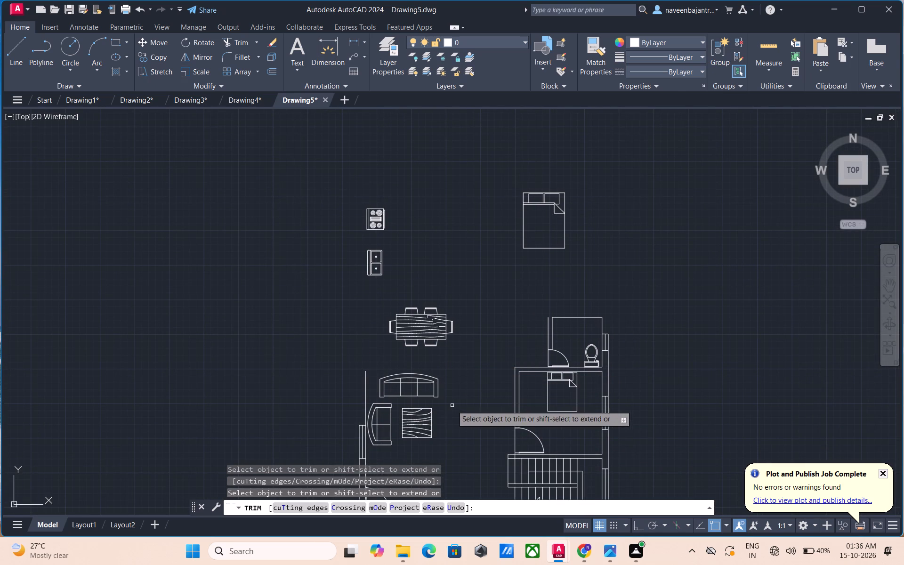
middle_click_drag(452, 405, 462, 348)
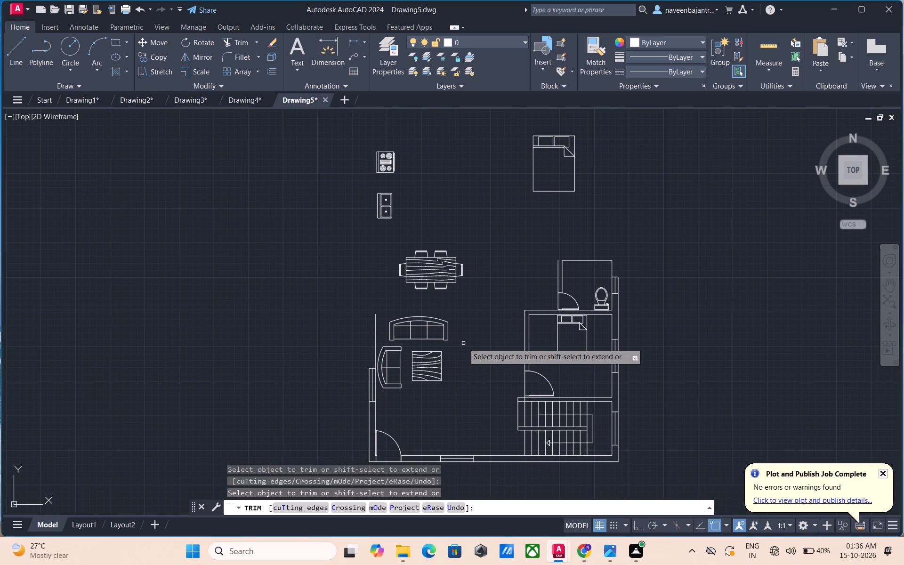
left_click(377, 333)
middle_click_drag(377, 407, 397, 359)
left_click(396, 365)
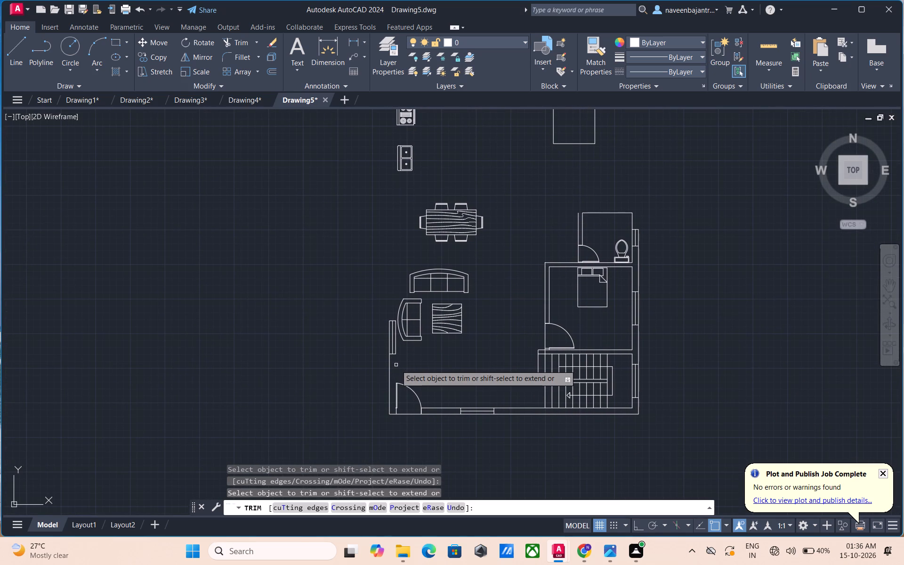
Trim away the living room window beside the side sofa, including its outer, middle, inner and end lines.
scroll(396, 365, "up", 3)
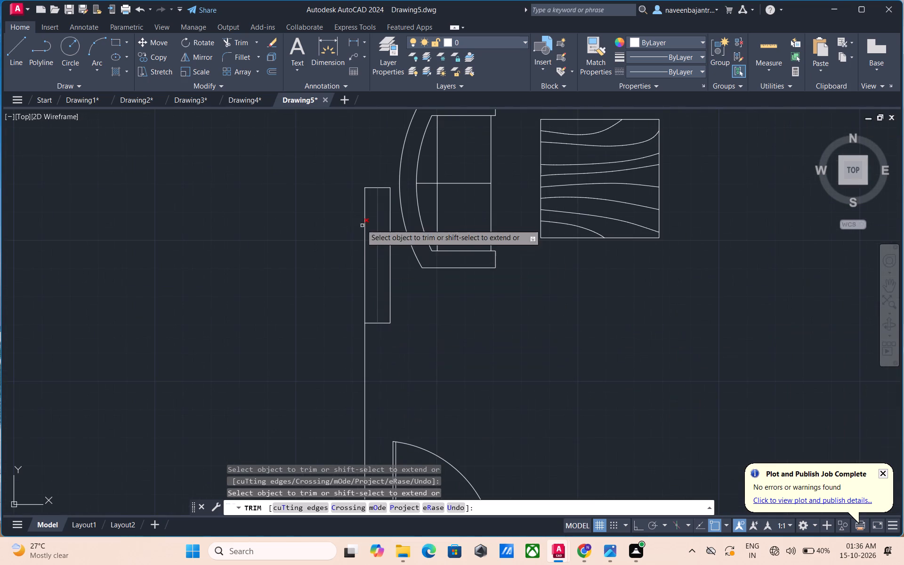
left_click(364, 210)
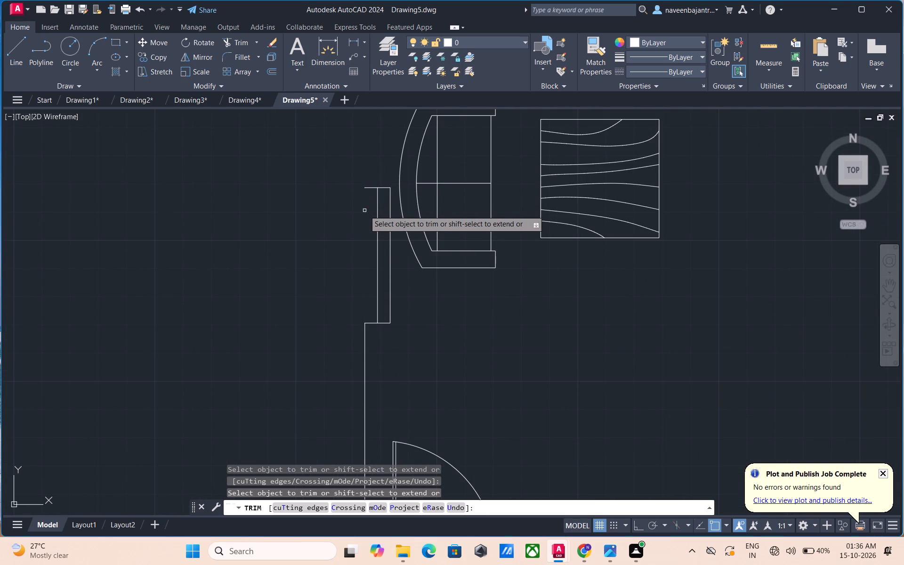
left_click(367, 188)
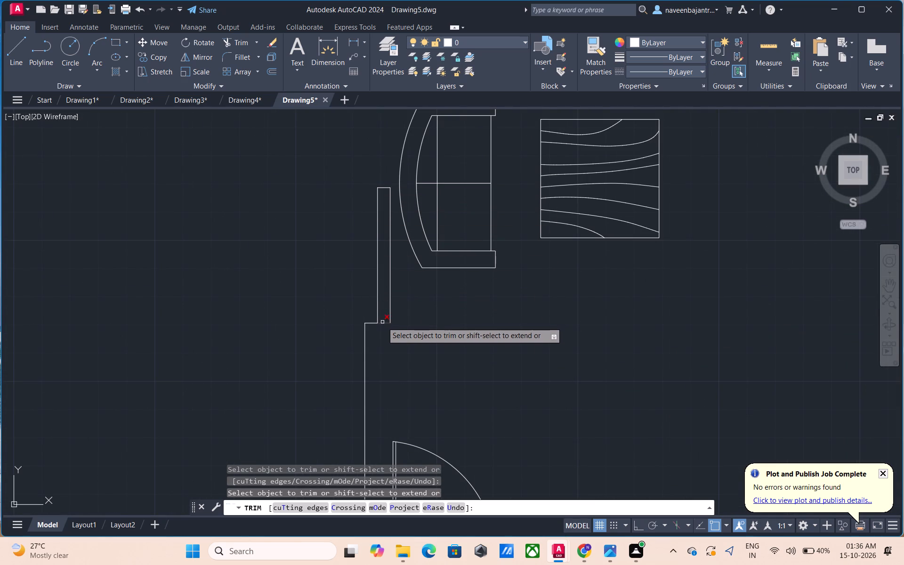
left_click(383, 323)
left_click(391, 302)
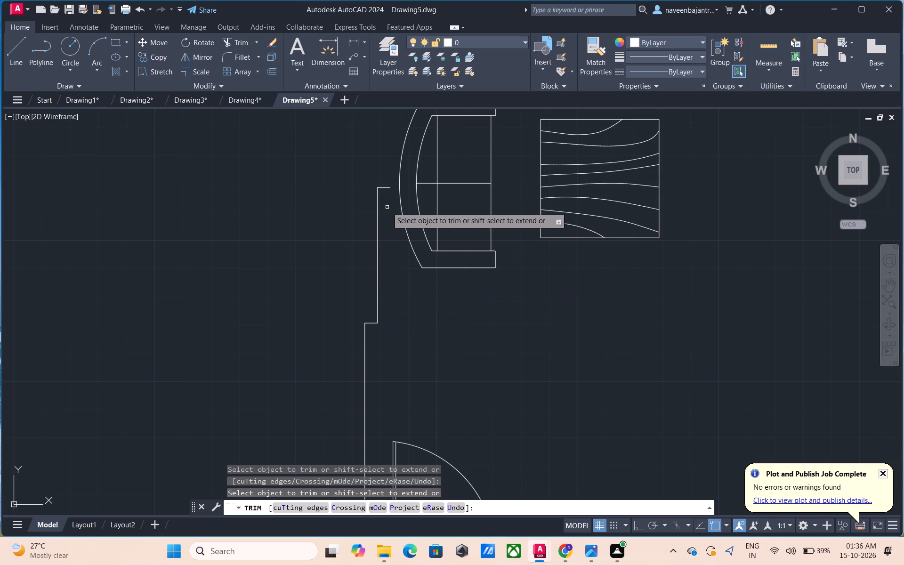
left_click(386, 189)
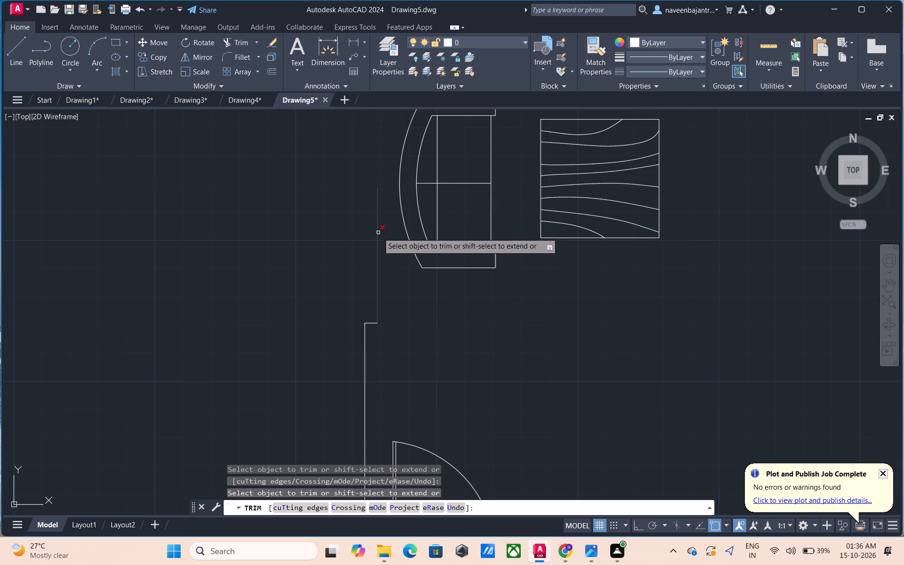
left_click(378, 233)
left_click(369, 322)
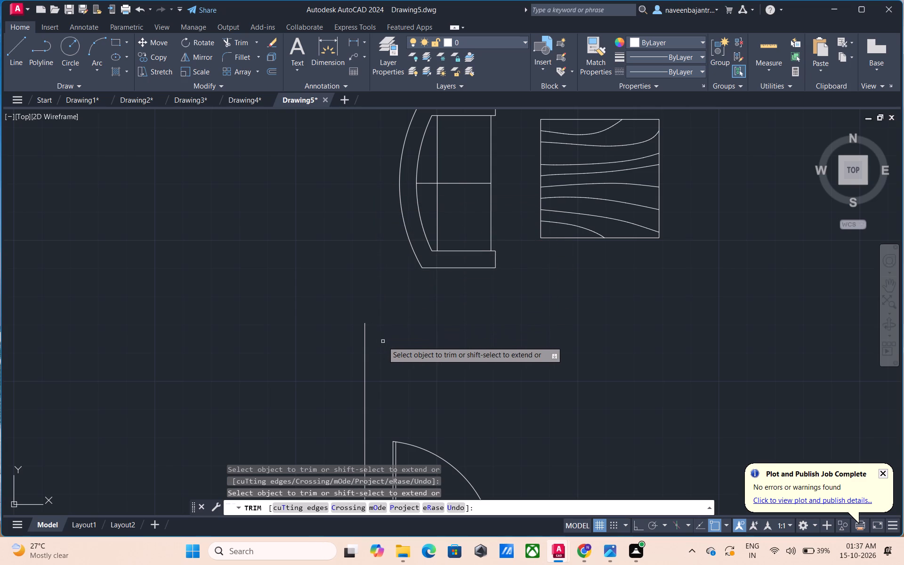
Trim away the remaining outer wall line below the living room window and the short corner wall line beside the entrance door.
scroll(383, 341, "down", 2)
middle_click_drag(383, 342, 382, 321)
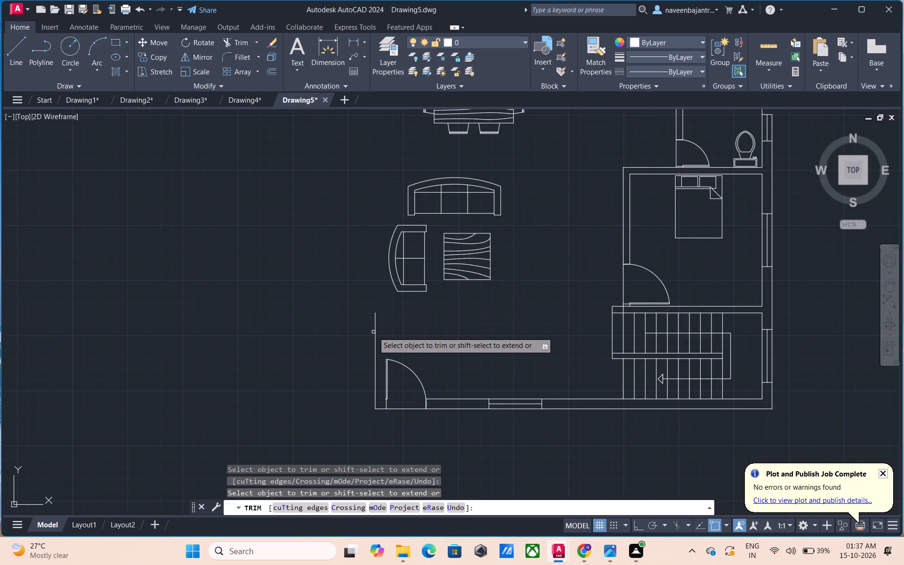
left_click(374, 327)
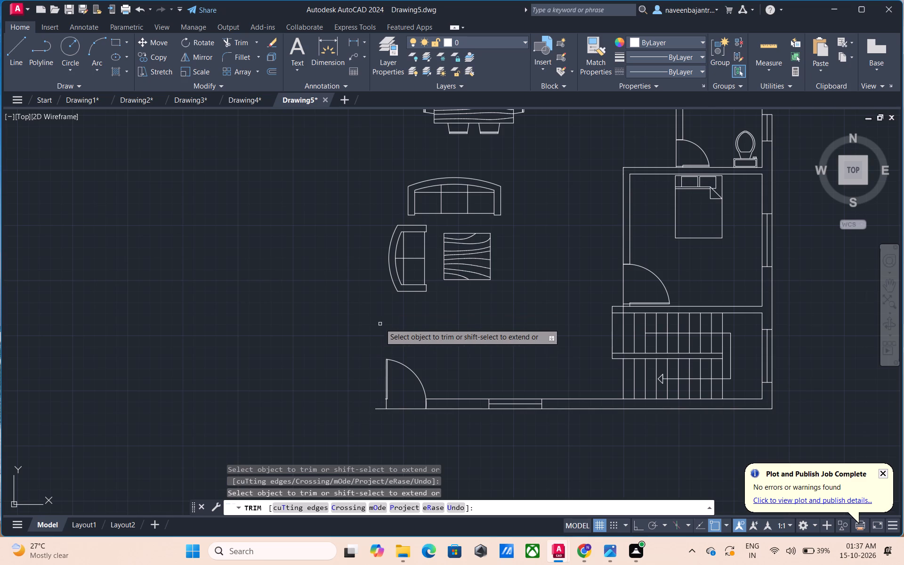
left_click(376, 408)
Trim away the entrance door's leaf, swing arc, jamb lines and the wall line across its opening.
scroll(387, 409, "up", 5)
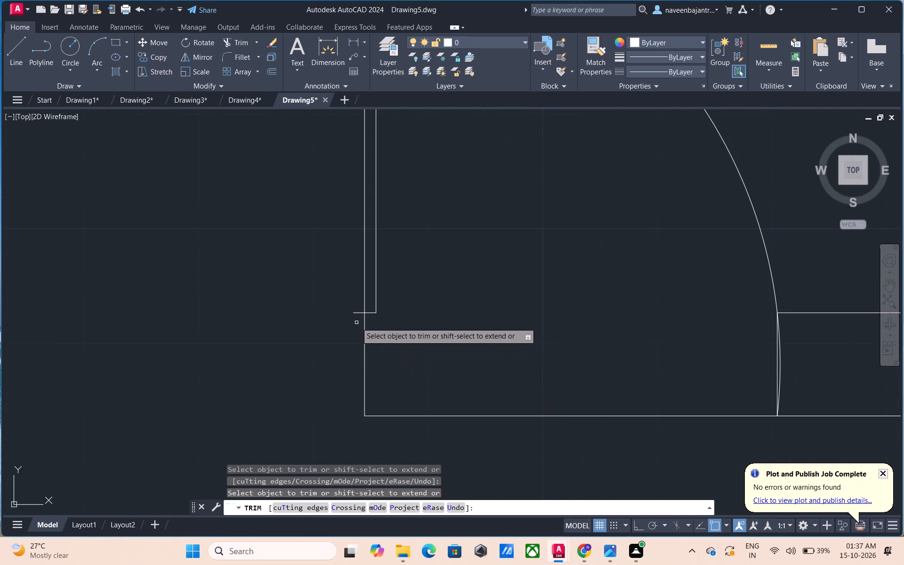
left_click(356, 314)
left_click(370, 313)
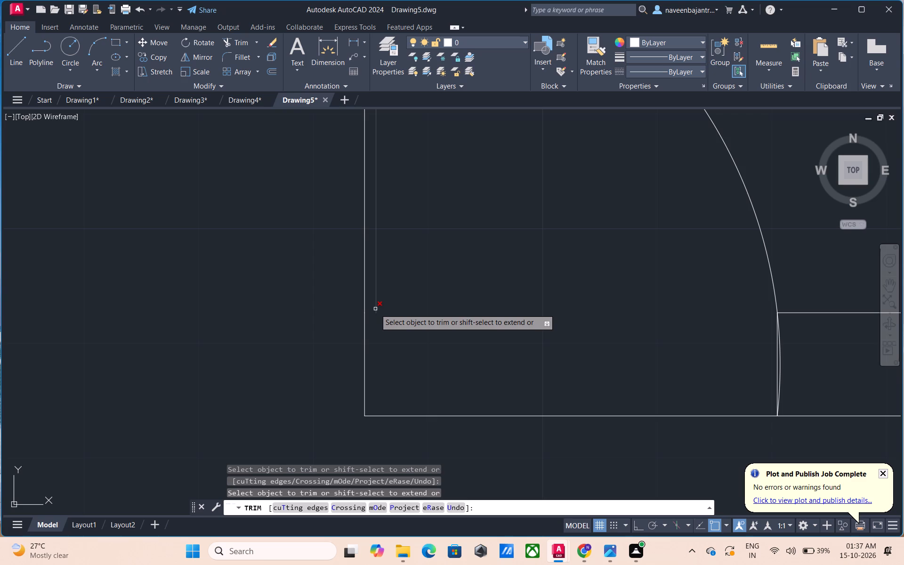
left_click(375, 309)
scroll(375, 309, "down", 3)
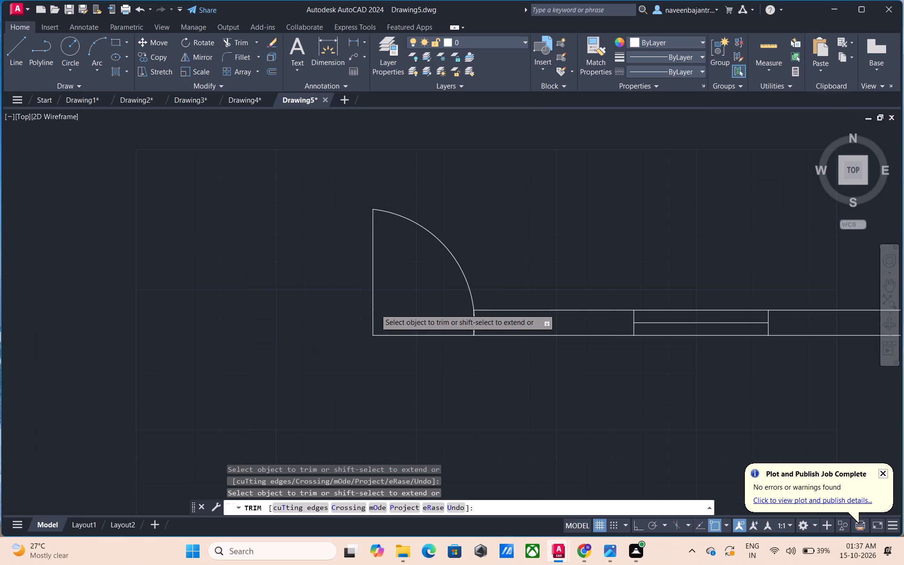
left_click(374, 303)
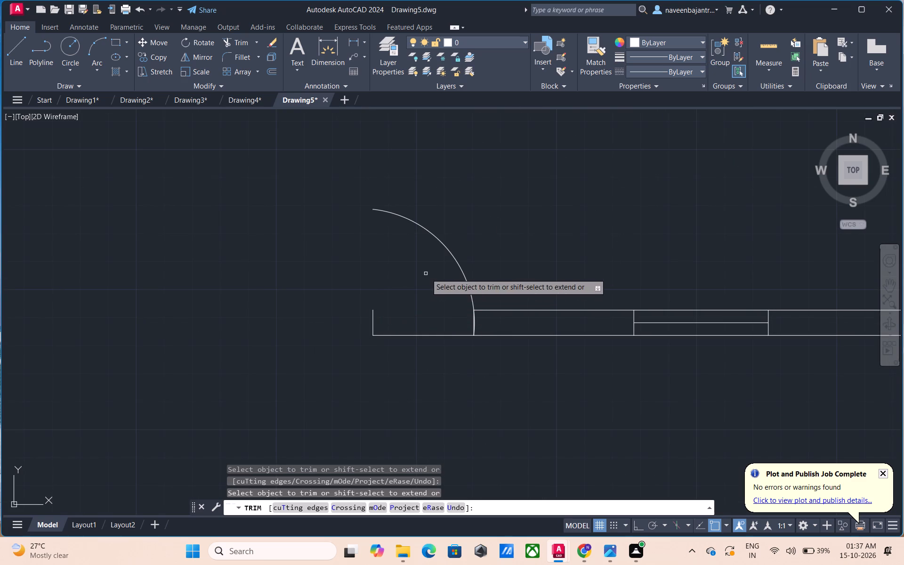
left_click(452, 258)
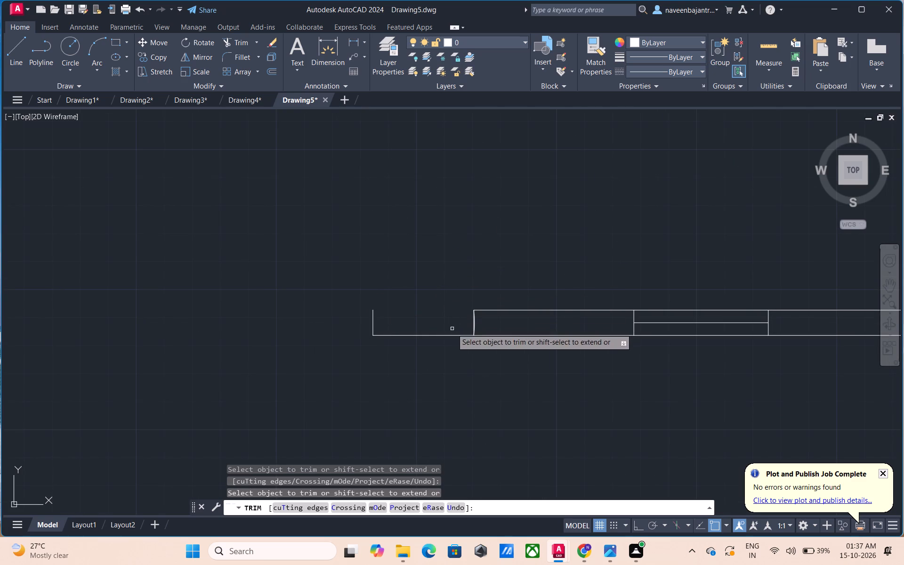
left_click(373, 320)
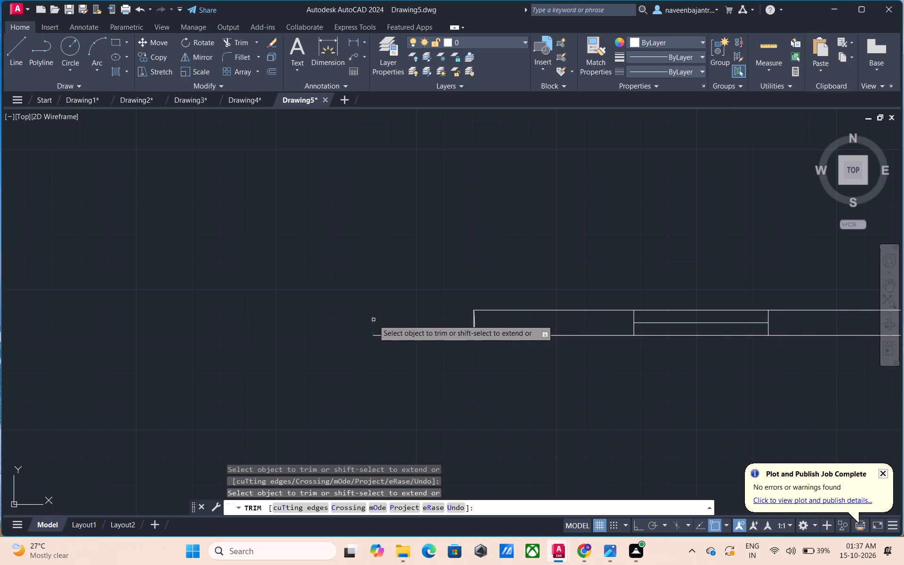
left_click(432, 335)
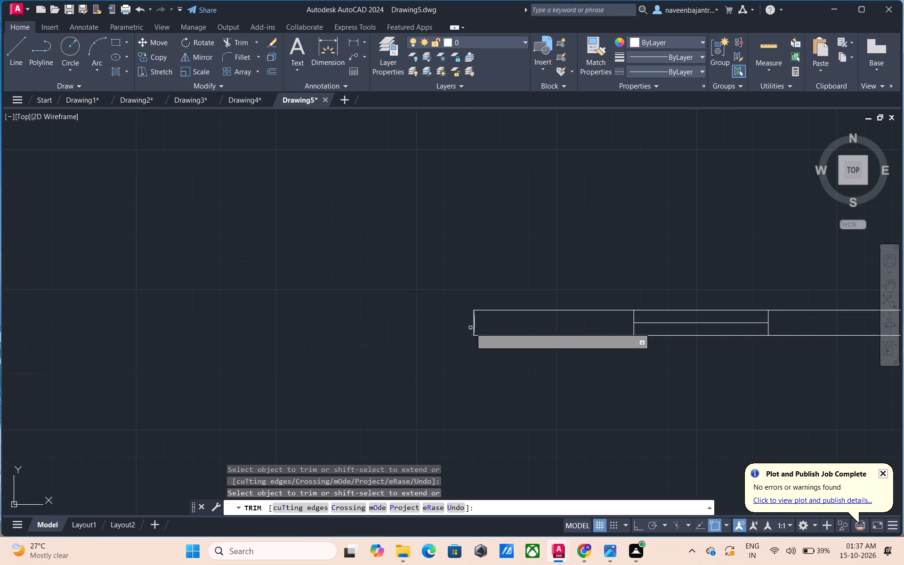
scroll(474, 326, "up", 5)
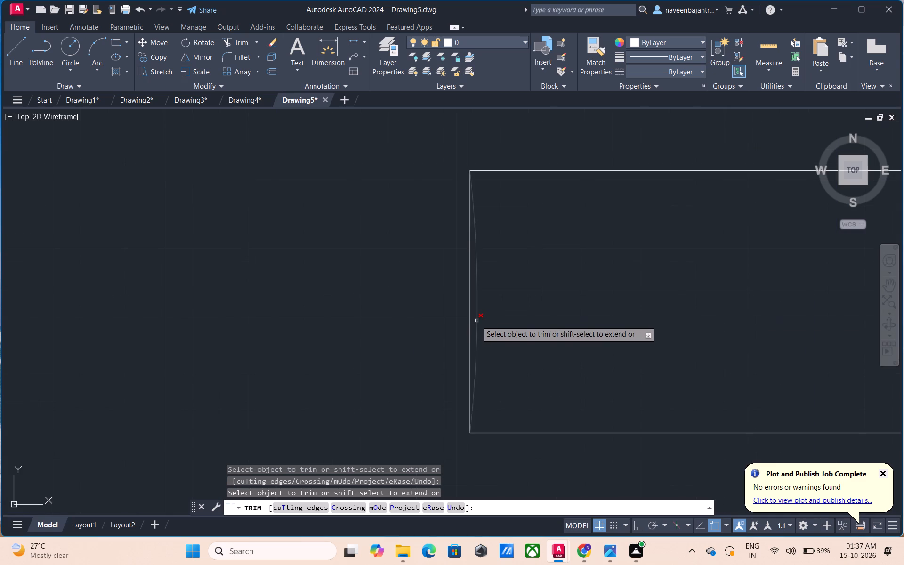
left_click(476, 321)
left_click(471, 331)
Trim away the two lower wall lines between the entrance door opening and the front window.
scroll(471, 331, "down", 3)
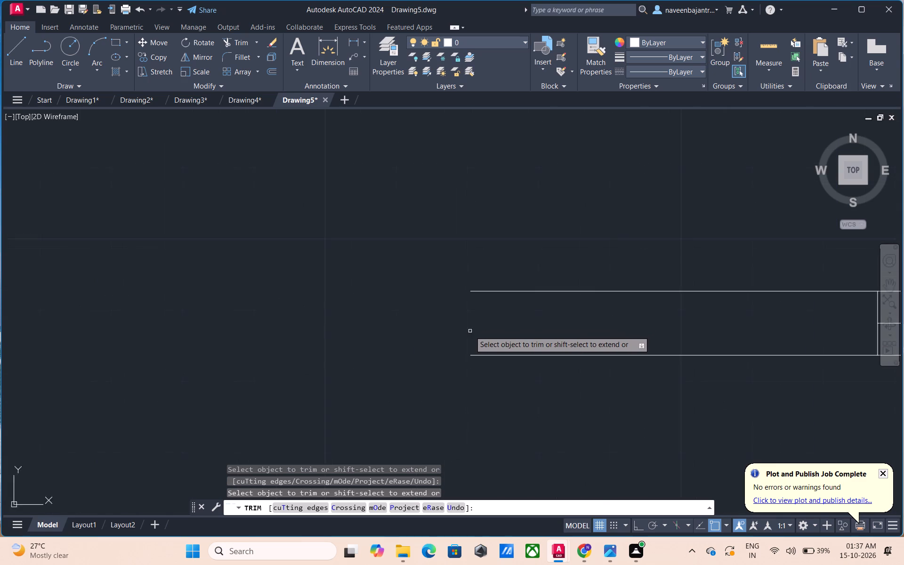
scroll(470, 331, "down", 1)
left_click(538, 346)
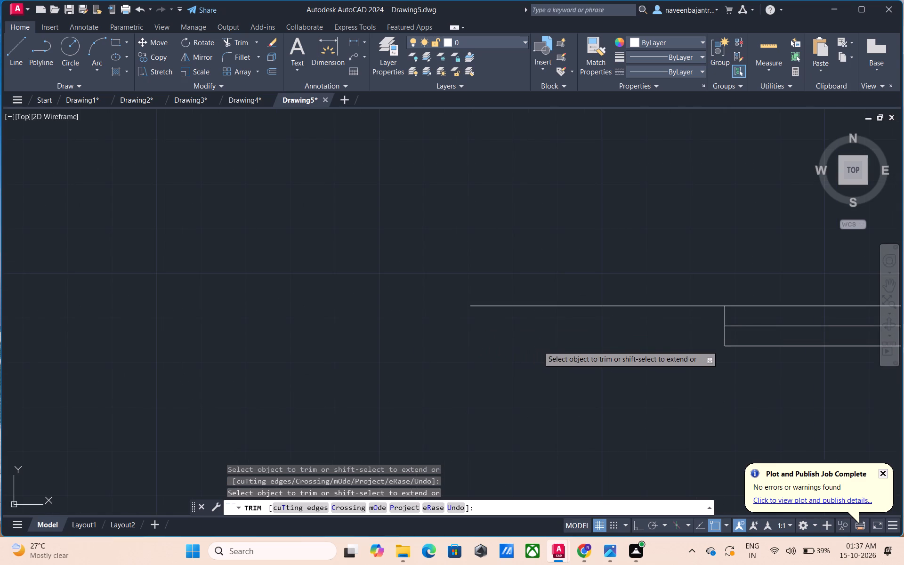
left_click(567, 307)
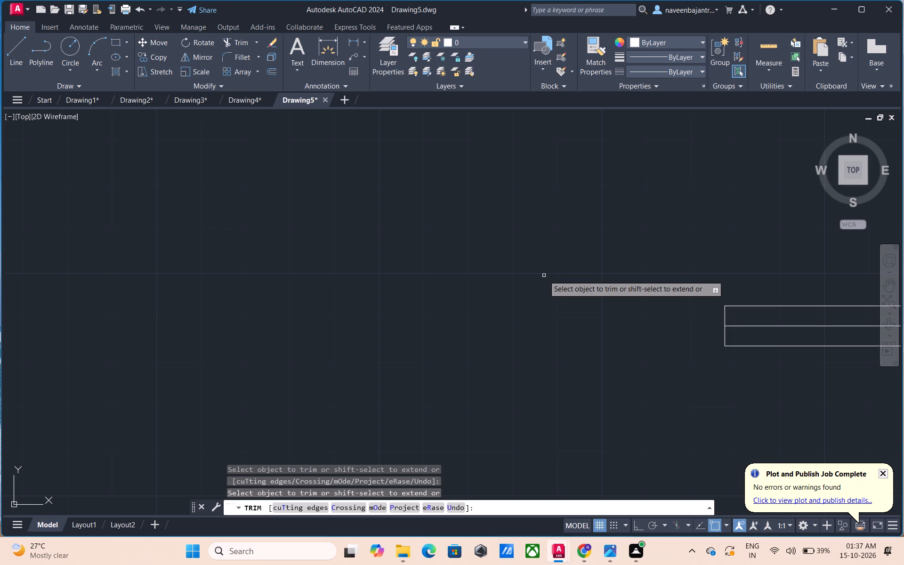
Trim away the front window between the entrance and the staircase, including its outer, inner, middle and both end lines.
scroll(580, 288, "down", 2)
middle_click_drag(615, 324, 353, 386)
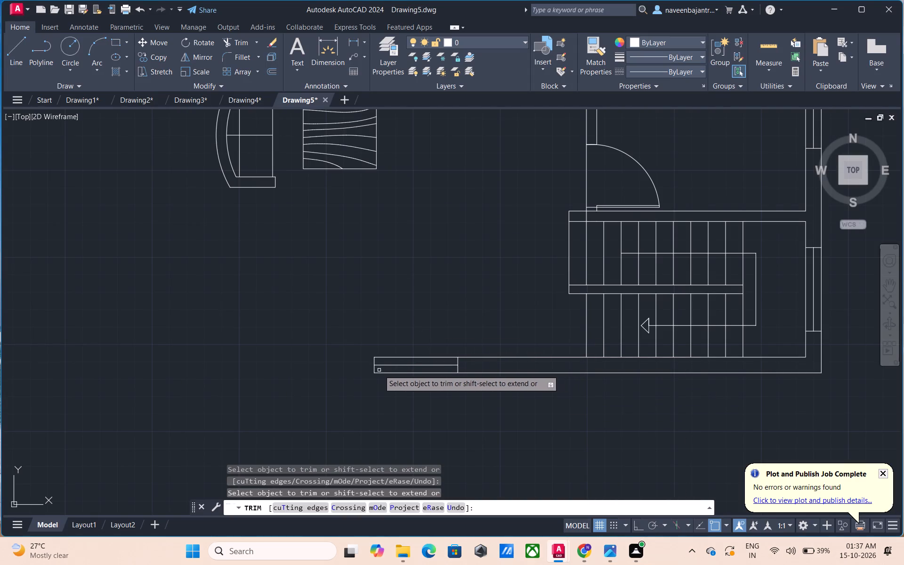
left_click(404, 358)
left_click(403, 372)
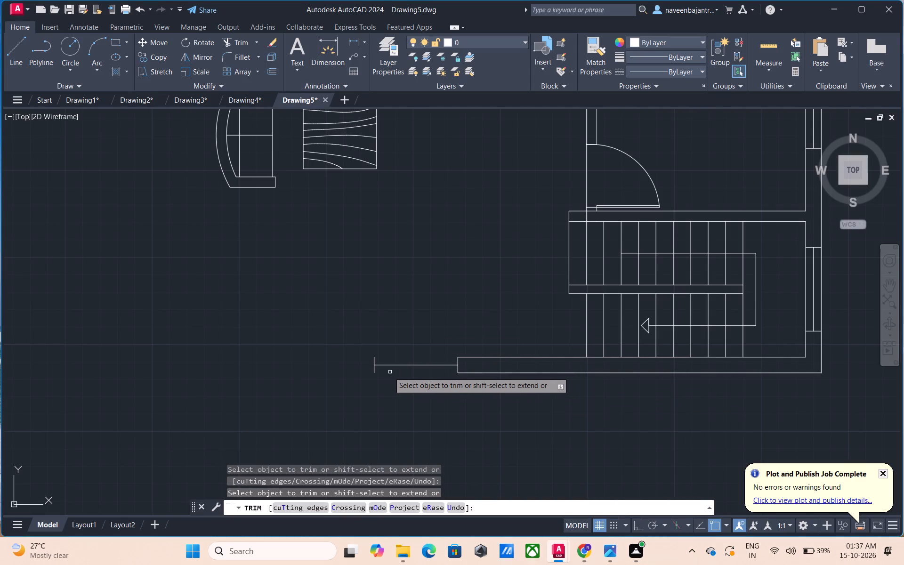
left_click(375, 371)
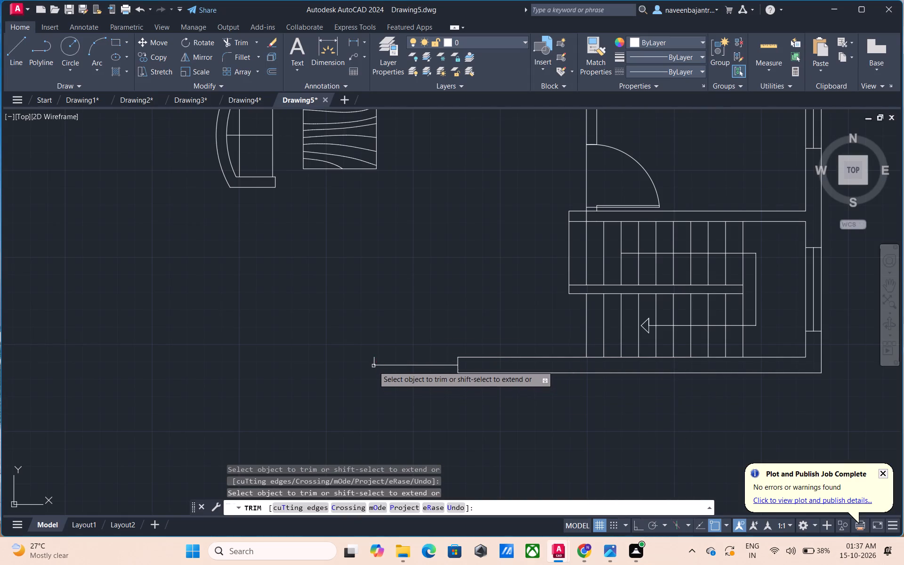
left_click(373, 361)
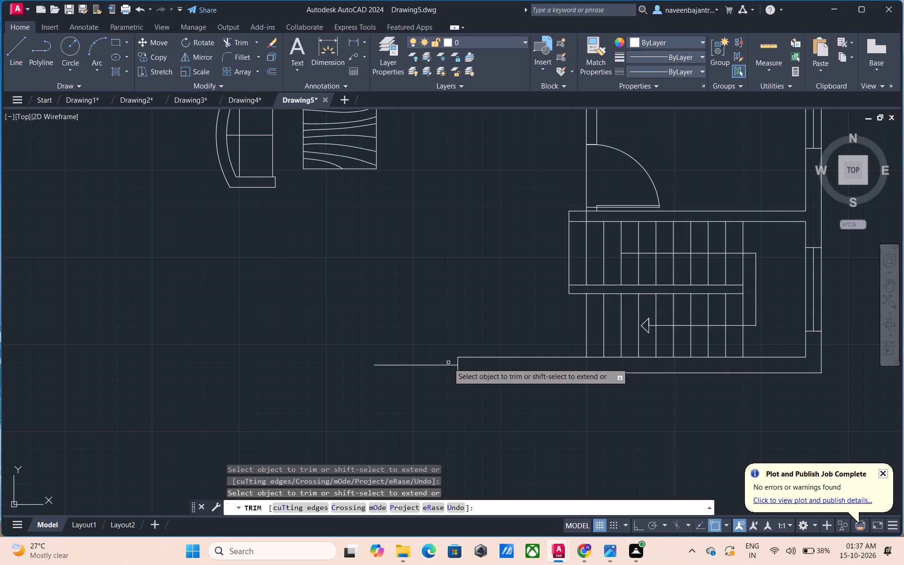
left_click(448, 366)
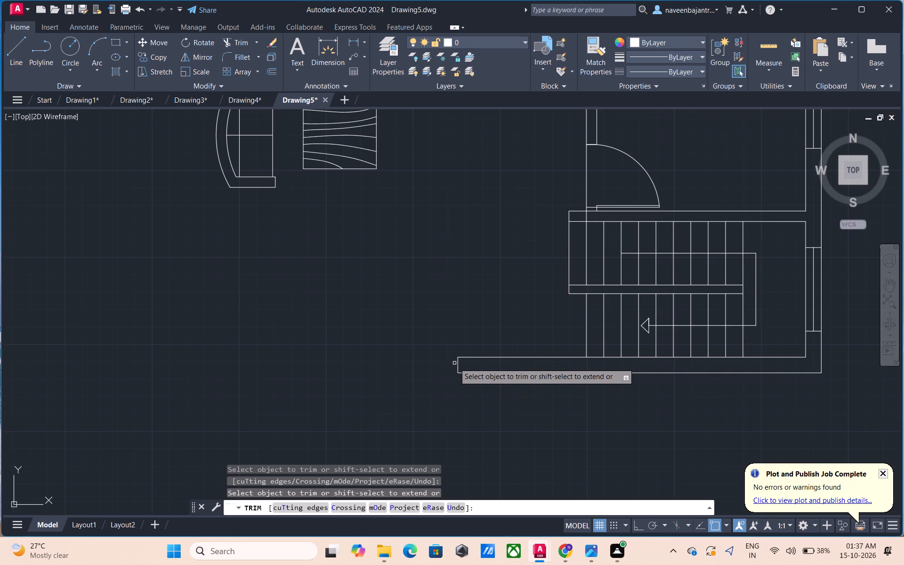
left_click(457, 363)
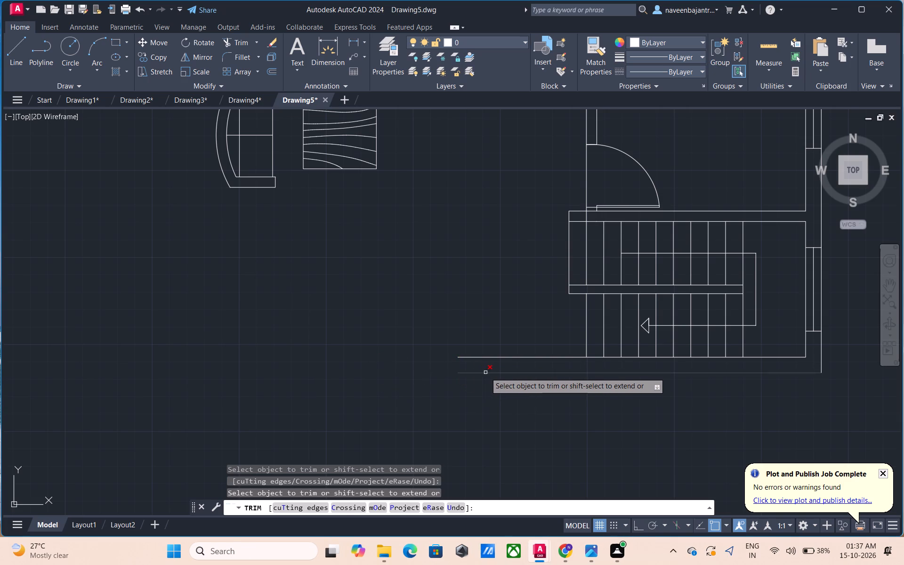
Trim away the outer front wall line beside the front window and the inner one up to the staircase's first tread line.
left_click(485, 372)
left_click(530, 358)
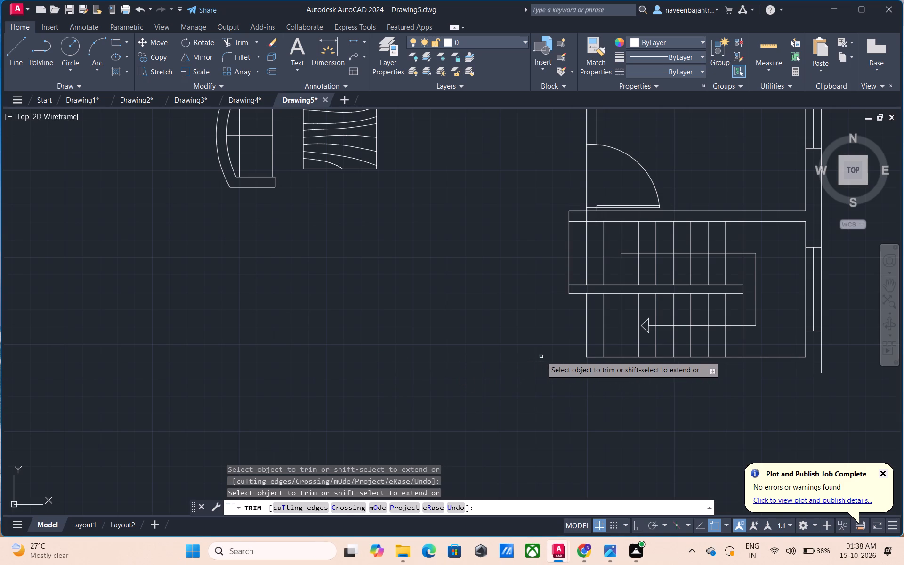
Trim away the staircase direction arrow's head, its line across the lower flight and the vertical line linking the two flights.
middle_click_drag(542, 356, 328, 413)
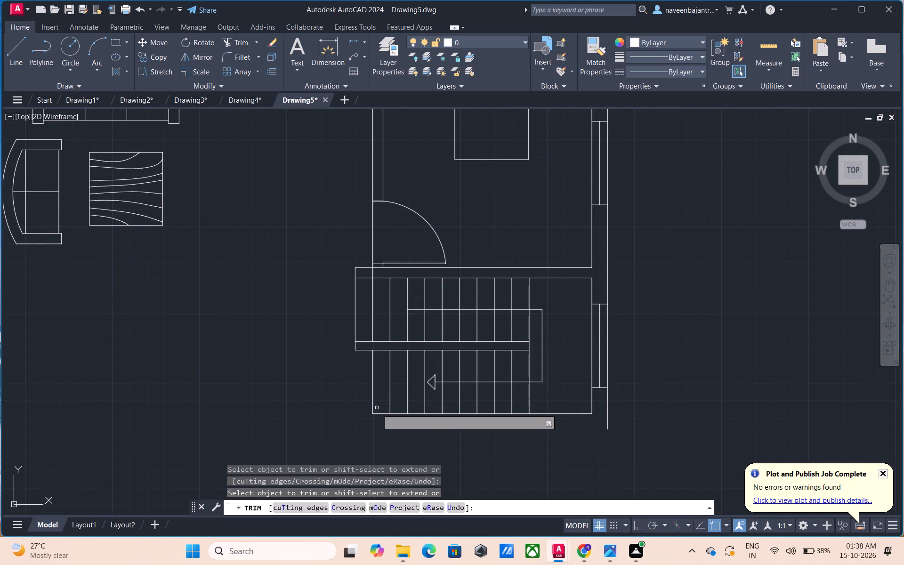
left_click(431, 387)
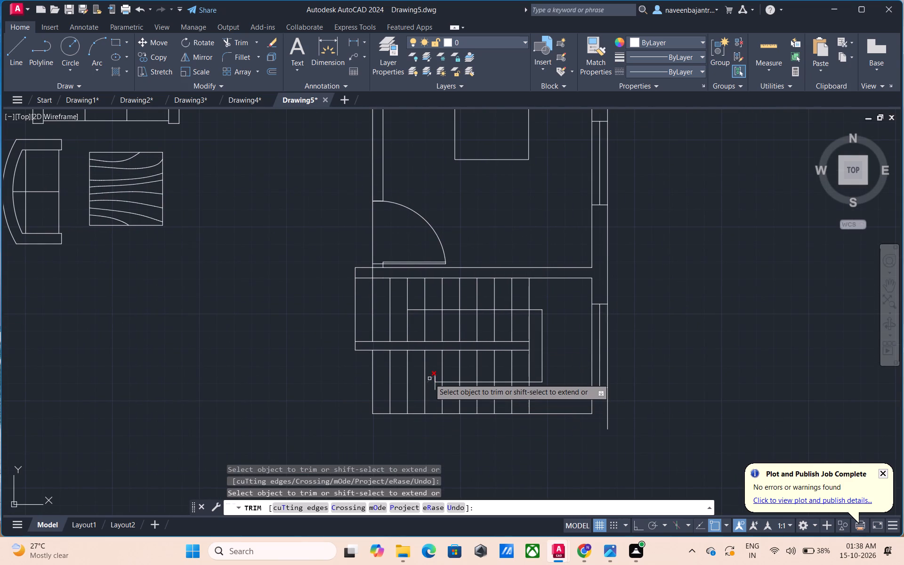
left_click(429, 379)
left_click(436, 377)
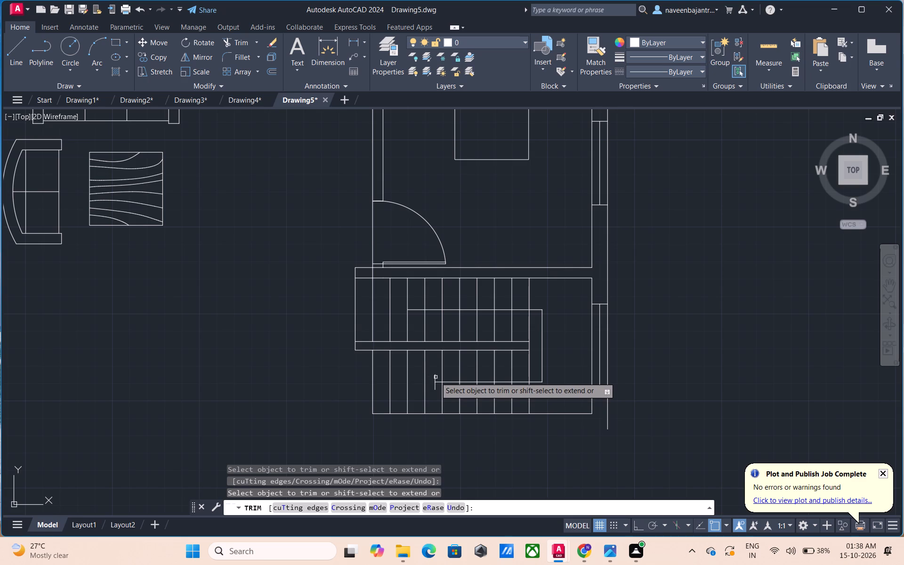
left_click(436, 377)
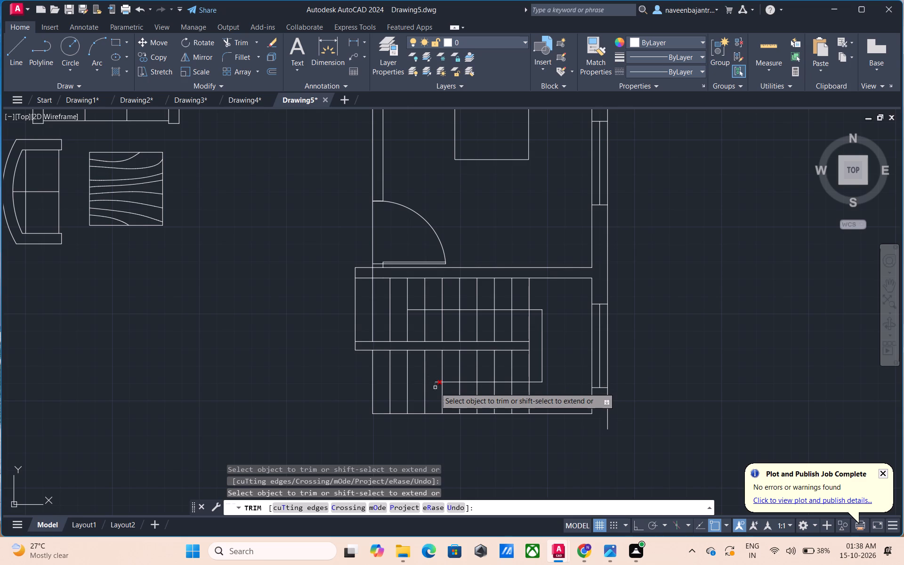
left_click(435, 387)
left_click(436, 382)
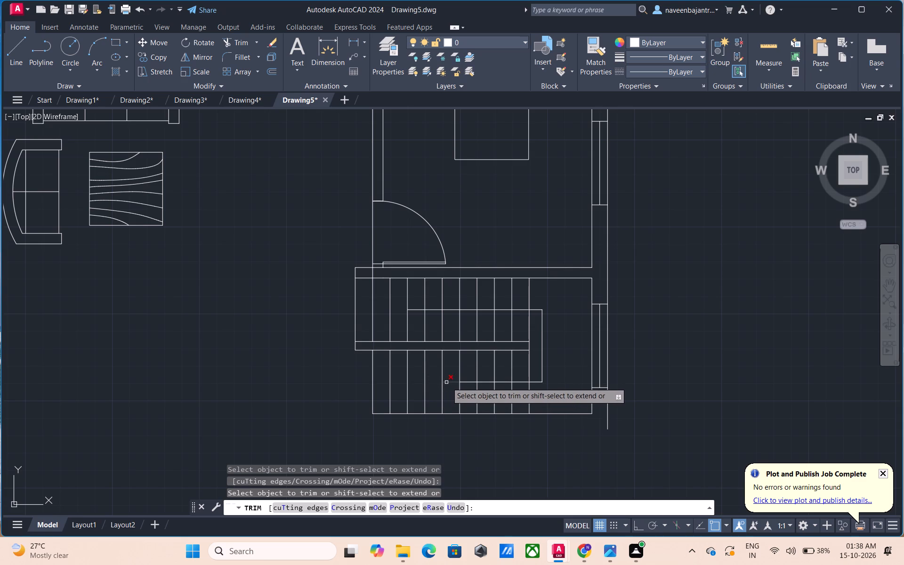
left_click(448, 382)
left_click(468, 382)
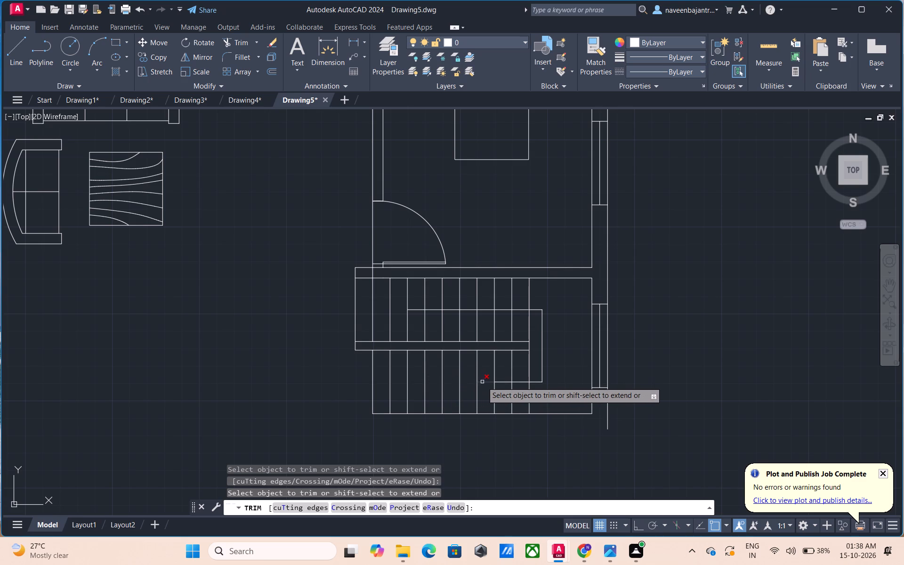
left_click(482, 382)
left_click(505, 382)
left_click(521, 383)
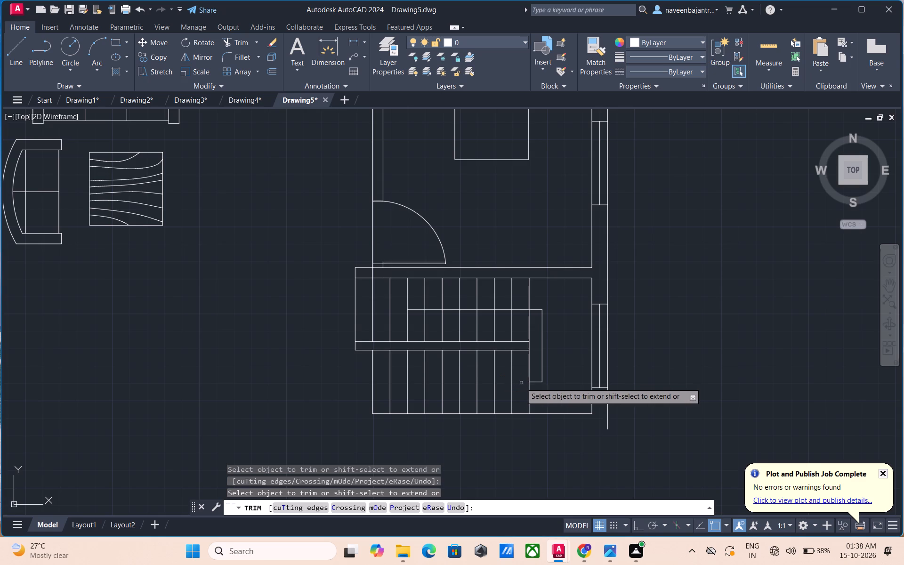
left_click(532, 383)
left_click(542, 379)
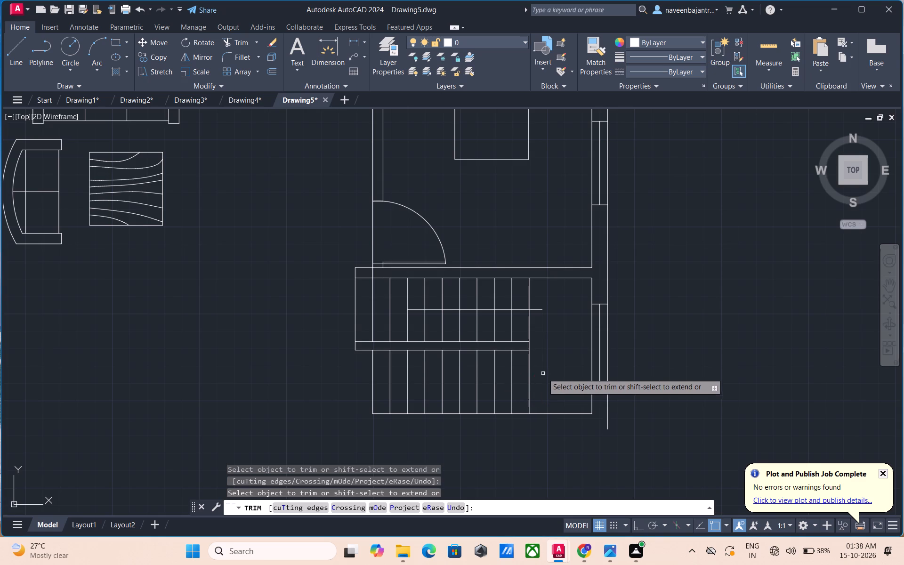
Trim away the remaining direction line across the staircase's upper flight, segment by segment through to its end on the landing.
left_click(416, 311)
left_click(431, 310)
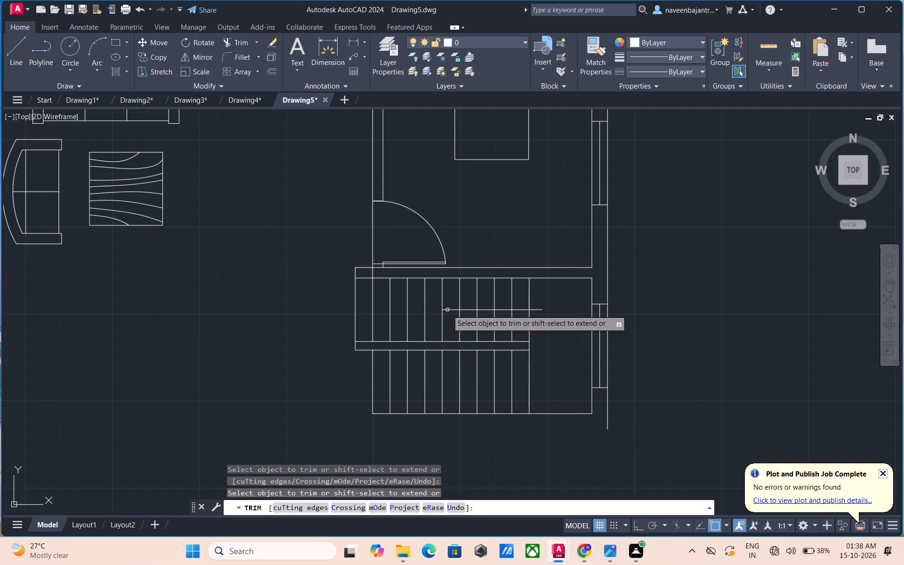
left_click(447, 310)
left_click(463, 310)
left_click(491, 310)
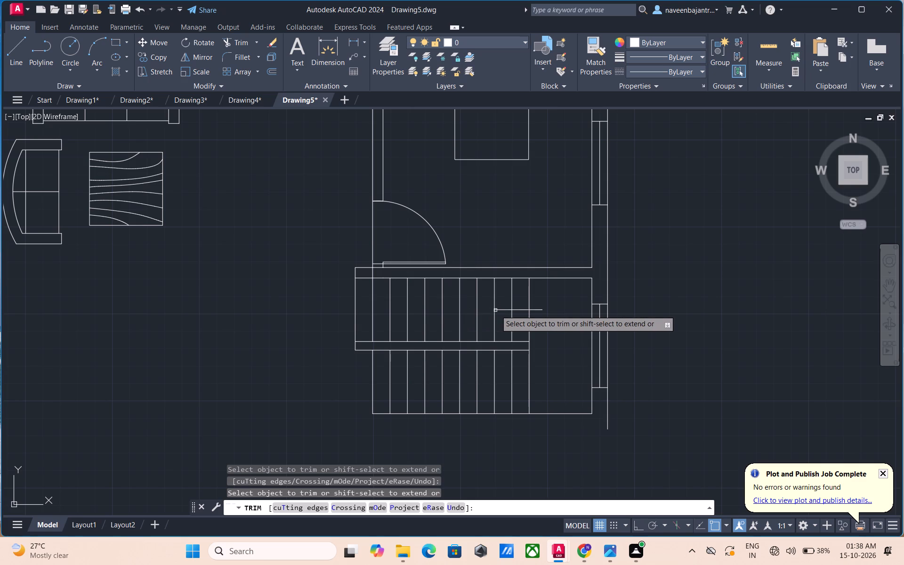
left_click(497, 310)
left_click_drag(524, 310, 530, 310)
left_click(543, 310)
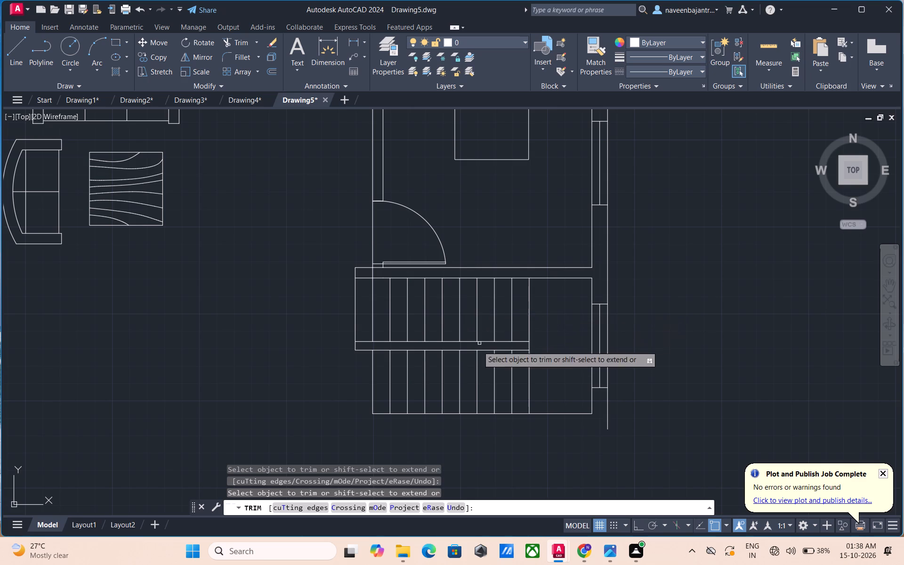
Trim away the inner front wall line along the foot of the staircase's lower flight and across the landing to the corner.
left_click(387, 413)
left_click(401, 414)
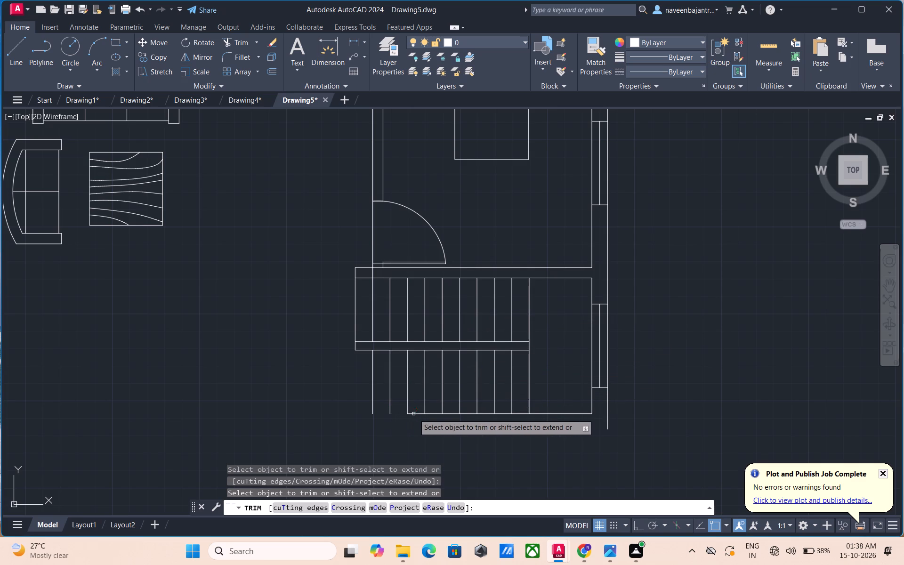
left_click(414, 414)
left_click(434, 413)
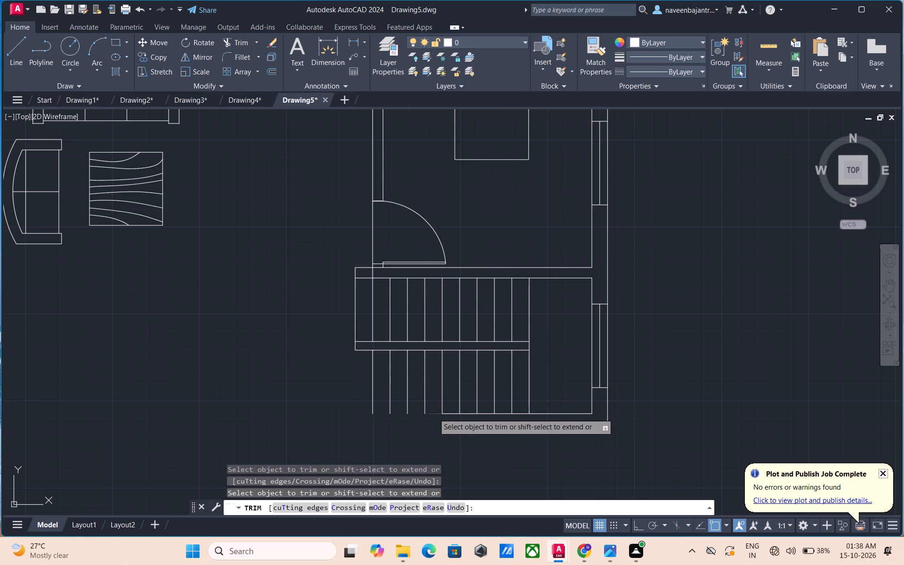
left_click(452, 414)
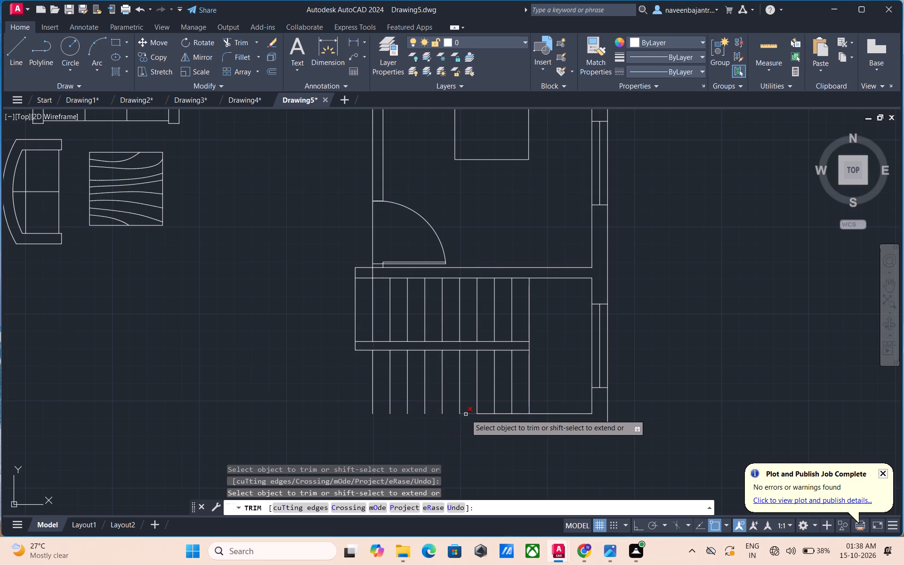
left_click(466, 414)
left_click(484, 413)
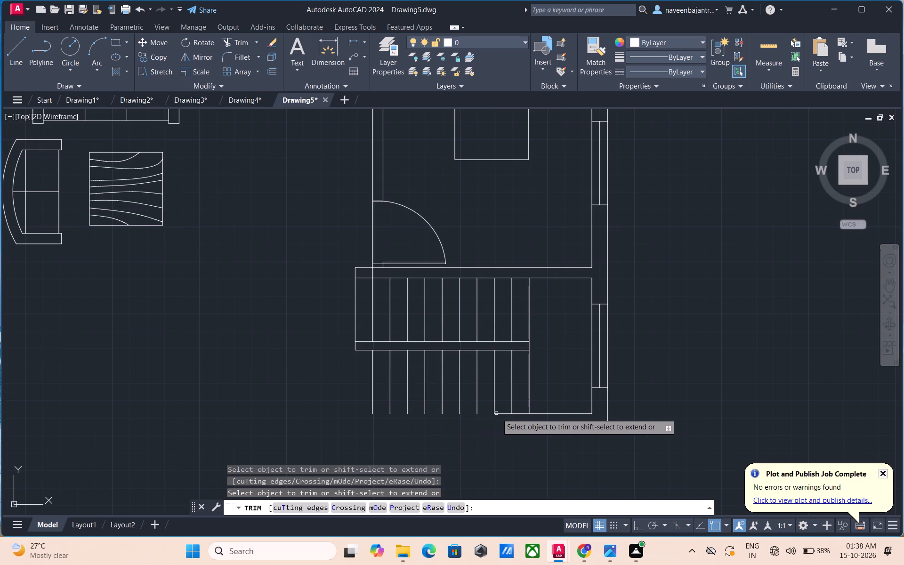
left_click(501, 413)
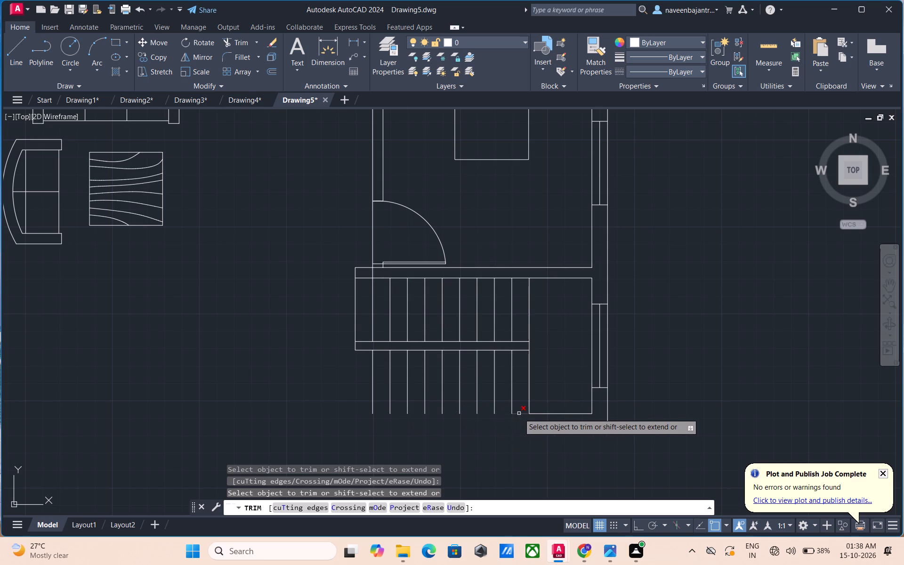
left_click(519, 413)
left_click(546, 414)
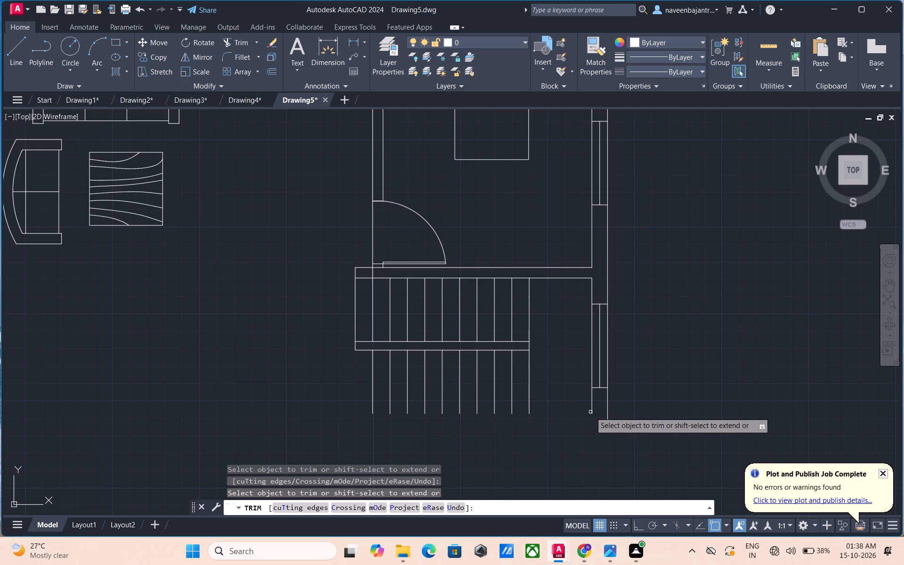
Trim away the inner and outer side wall lines between the staircase window and the front corner.
left_click(591, 412)
left_click(607, 409)
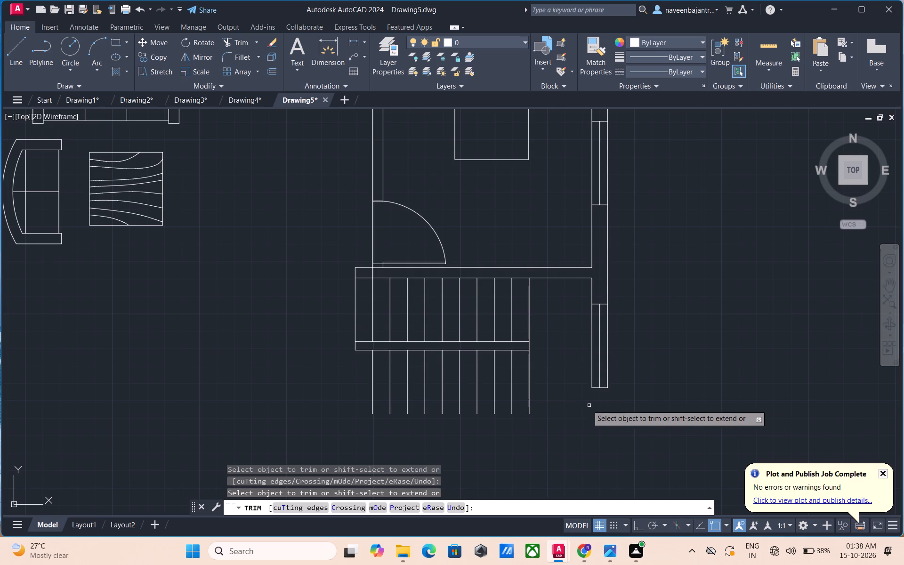
Trim away the short end line and the whole lower line of the divider between the two stair flights.
left_click(356, 345)
left_click(357, 350)
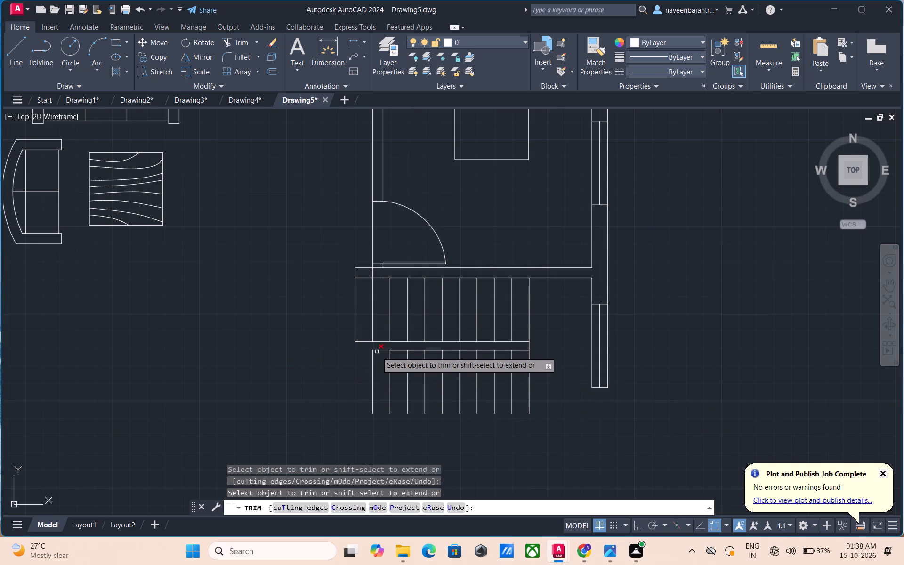
left_click(379, 352)
left_click(399, 351)
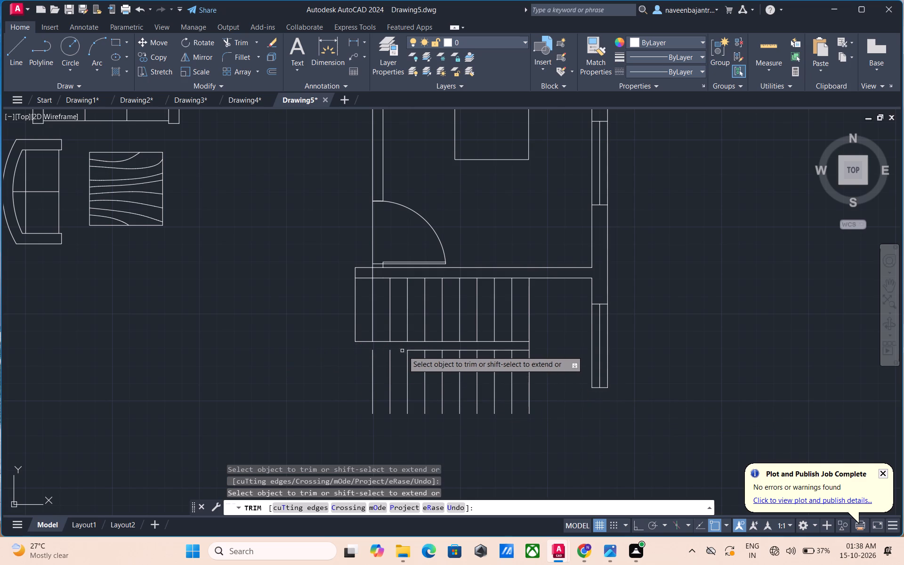
left_click(411, 351)
left_click(435, 351)
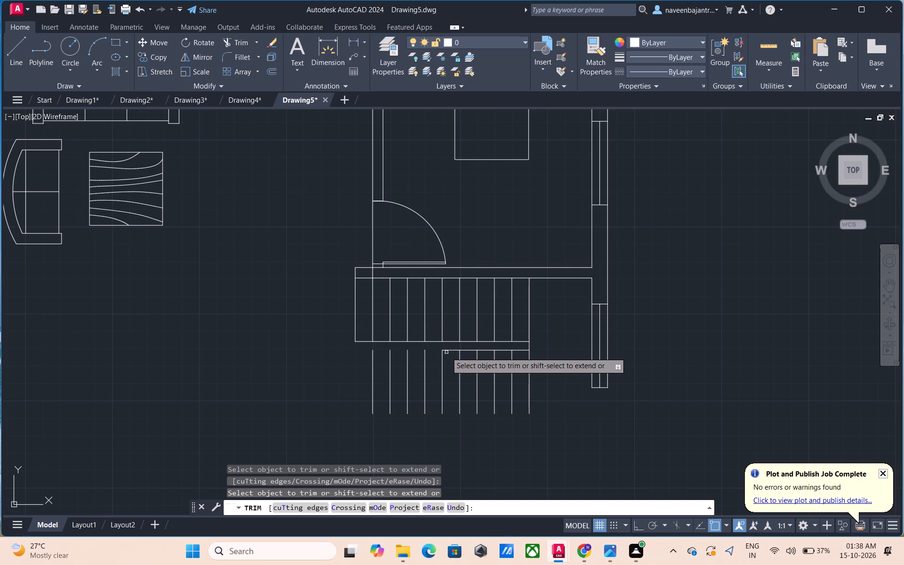
left_click(450, 350)
left_click(465, 351)
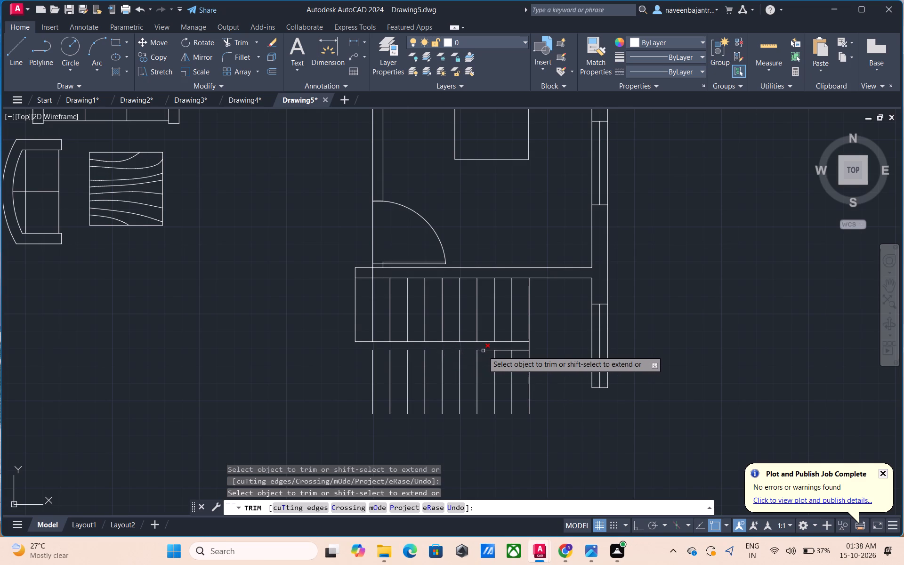
left_click(483, 351)
left_click(500, 350)
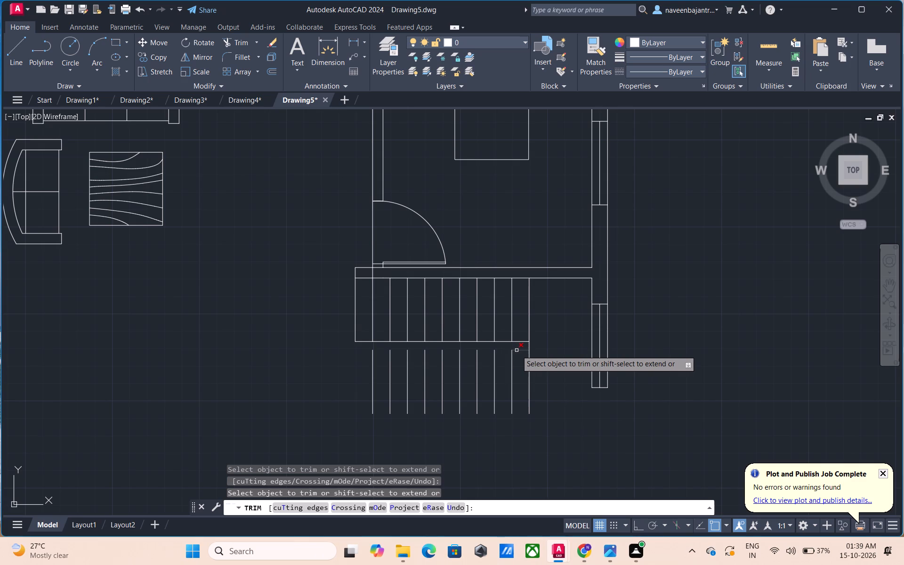
left_click(517, 350)
Trim away the upper line of the divider between the stair flights, segment by segment across all the tread lines.
left_click(519, 342)
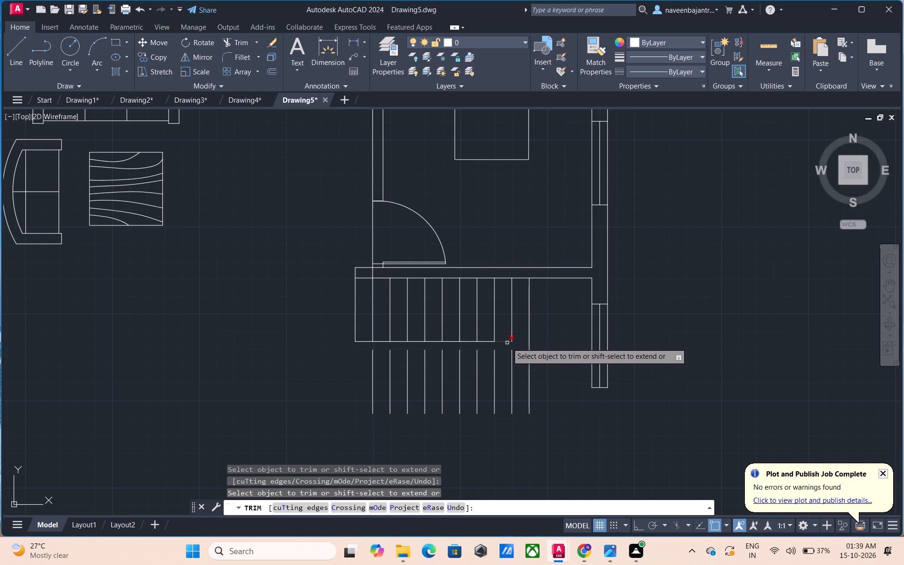
left_click(505, 343)
left_click(483, 342)
left_click(468, 343)
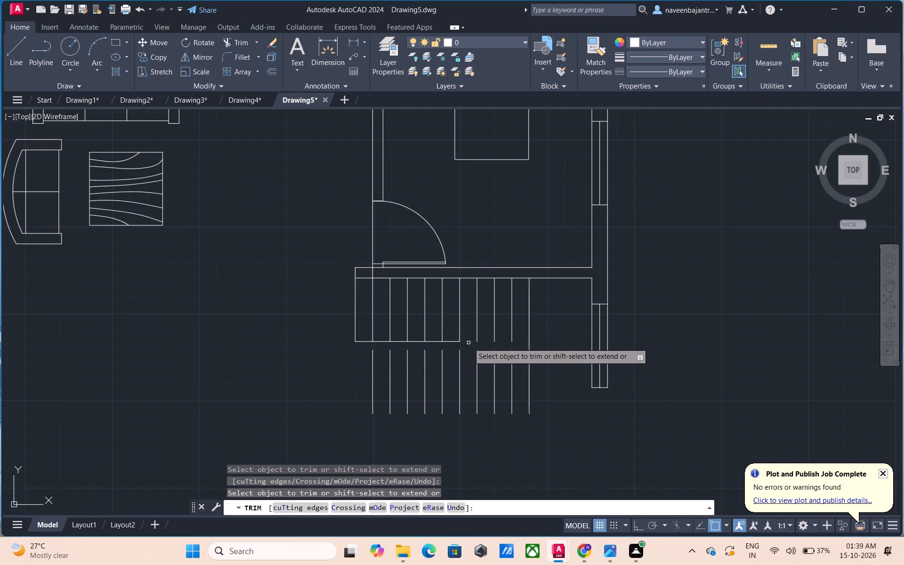
left_click(448, 343)
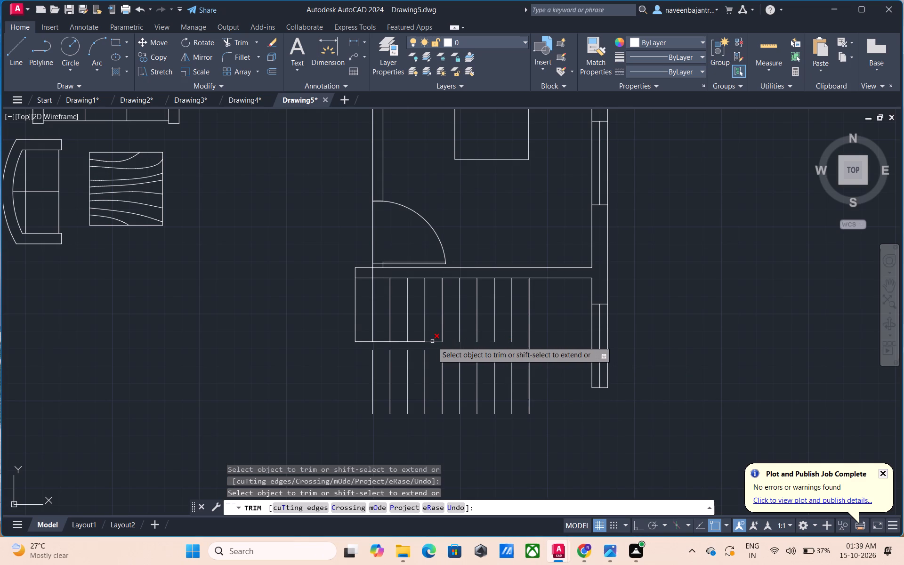
left_click(432, 341)
left_click(414, 342)
left_click(397, 342)
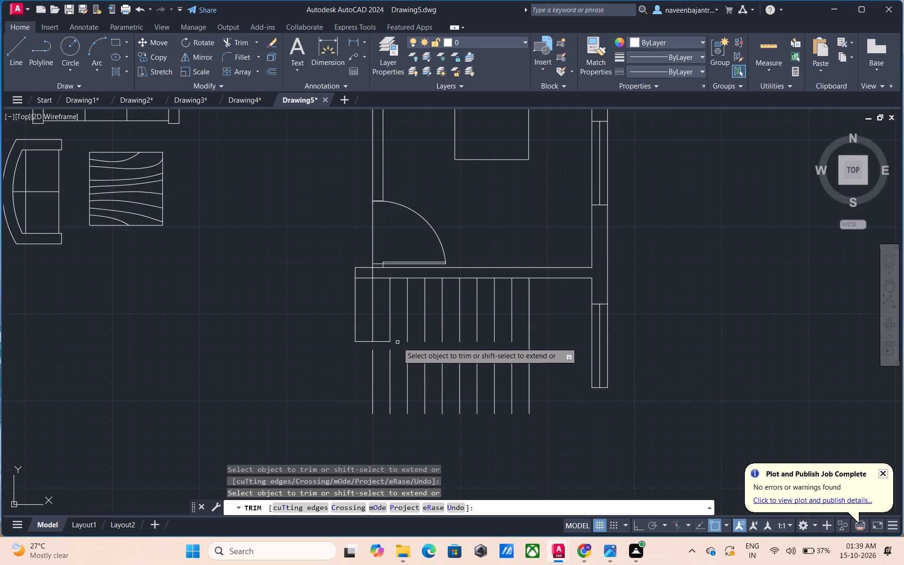
left_click(385, 342)
left_click(365, 342)
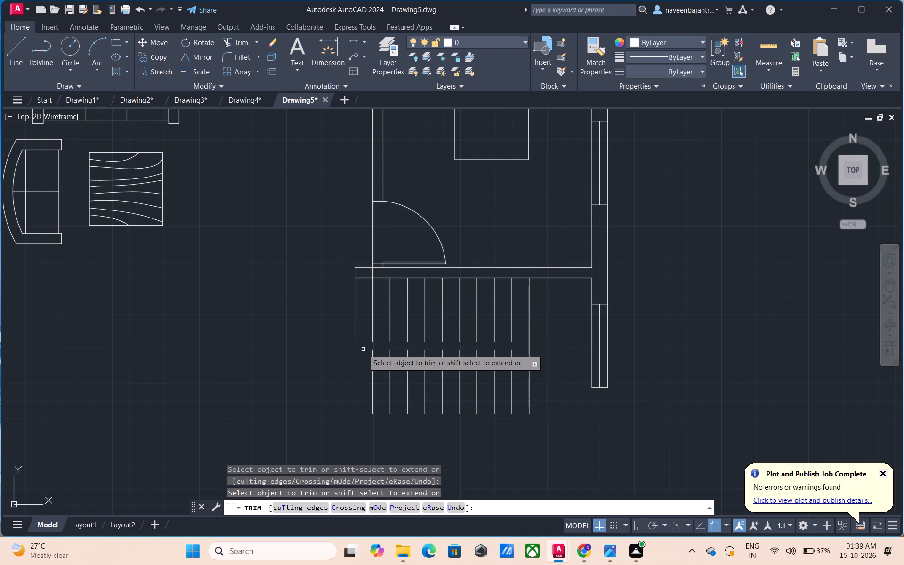
Trim away all the lower flight's tread lines and the full-height line at the edge of the landing.
left_click(371, 380)
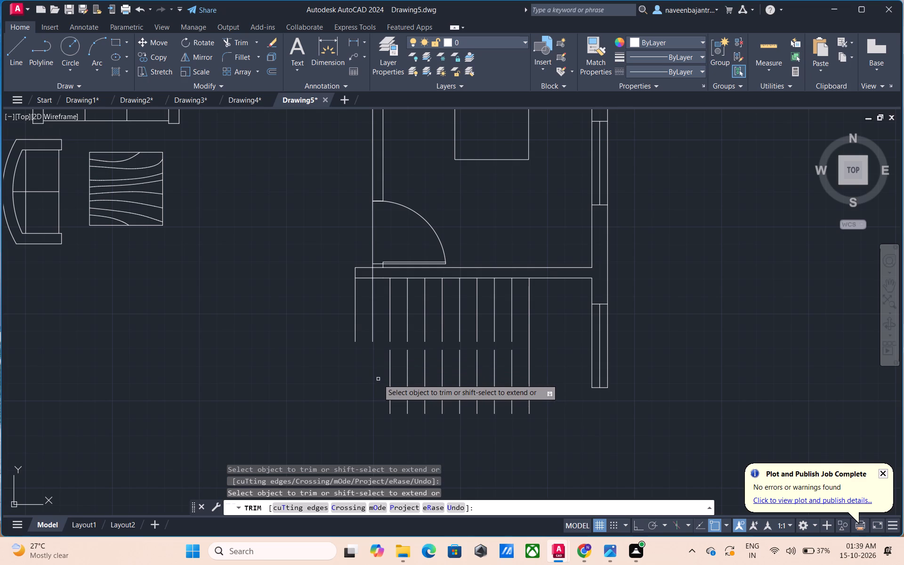
left_click(390, 379)
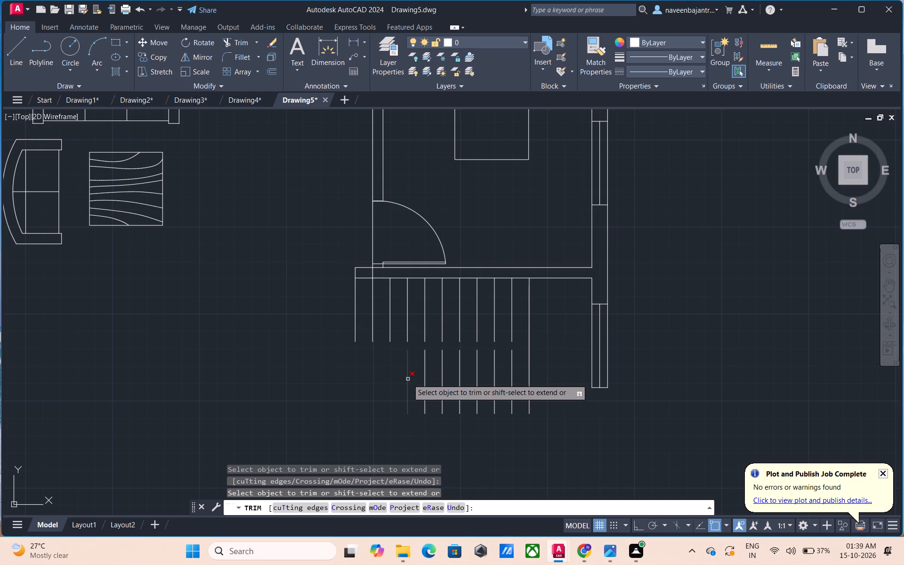
left_click(408, 379)
left_click(424, 379)
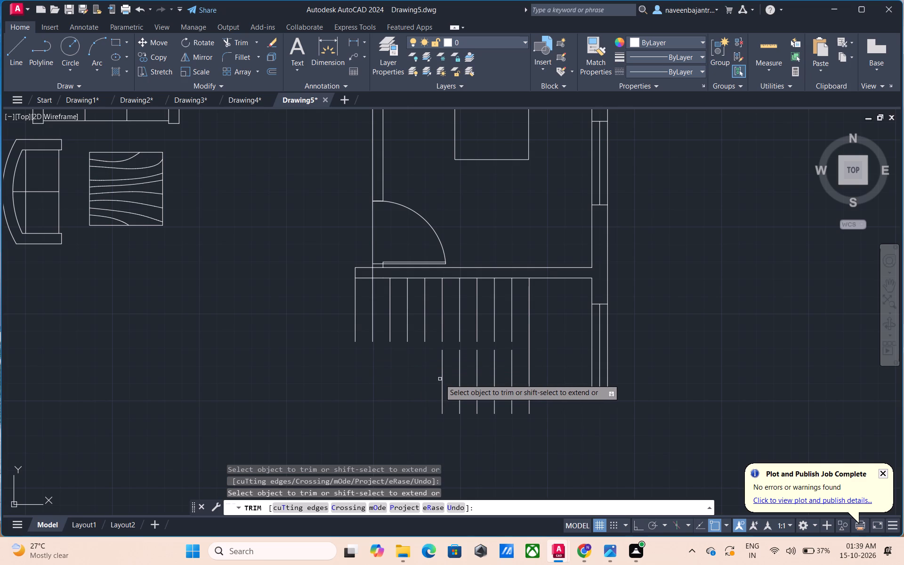
left_click(442, 379)
left_click(459, 379)
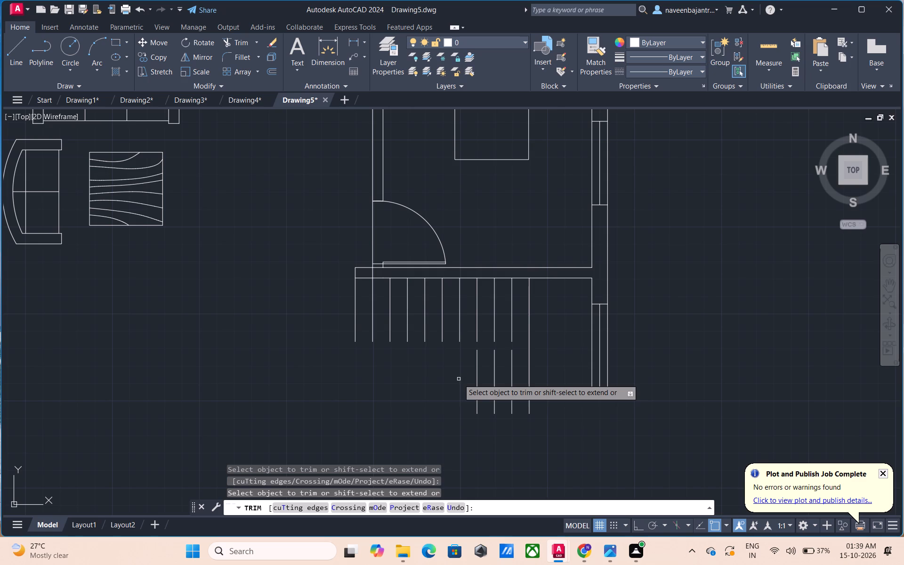
left_click(476, 379)
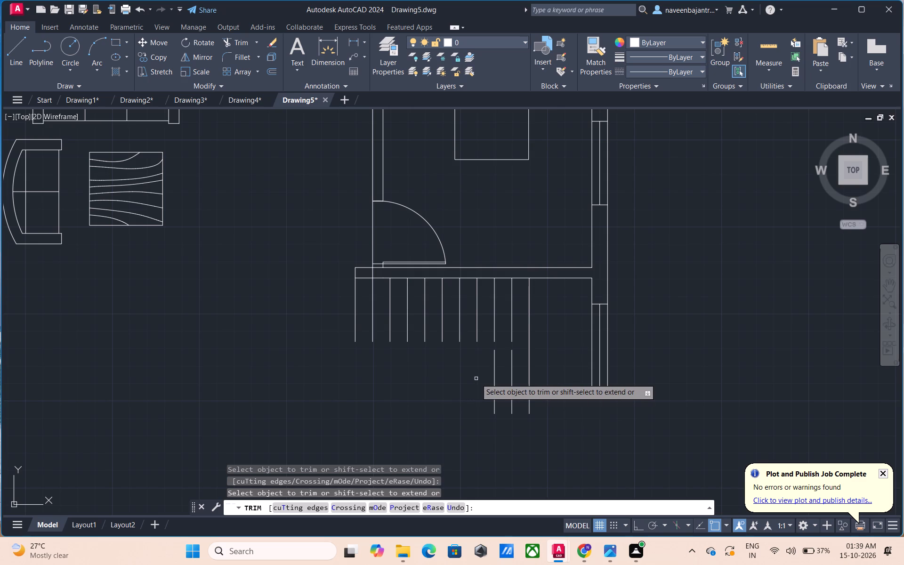
left_click(493, 378)
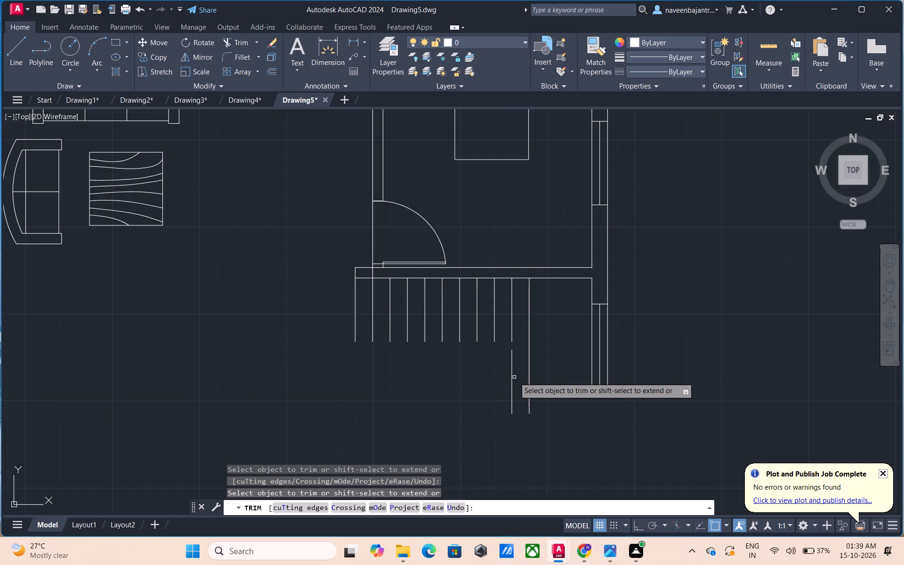
left_click(511, 378)
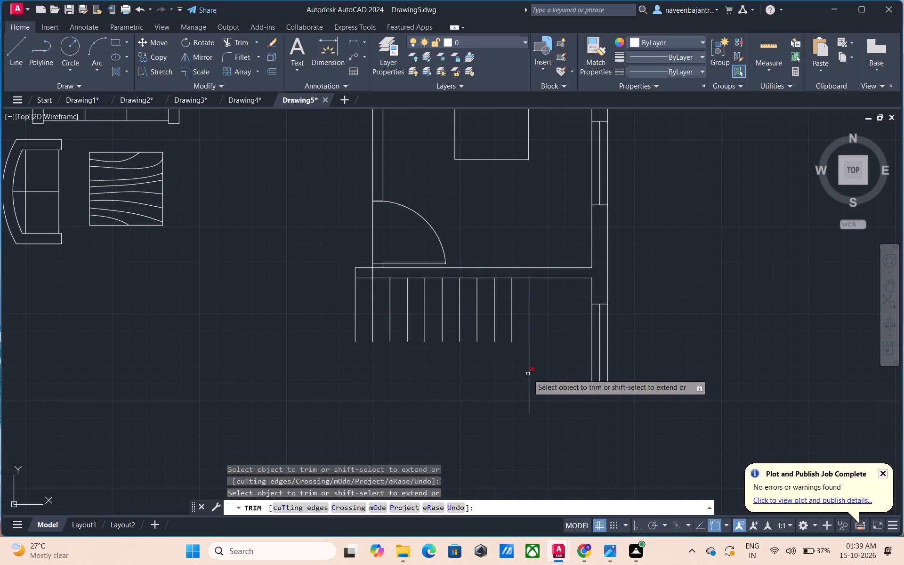
left_click(528, 374)
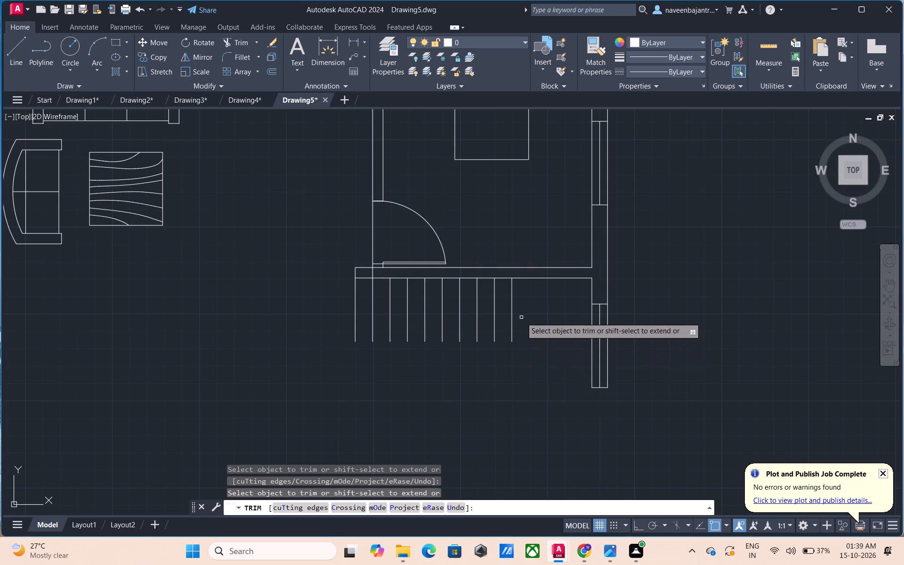
Trim away all the upper flight's tread lines, working from the landing to the outermost tread.
left_click(511, 301)
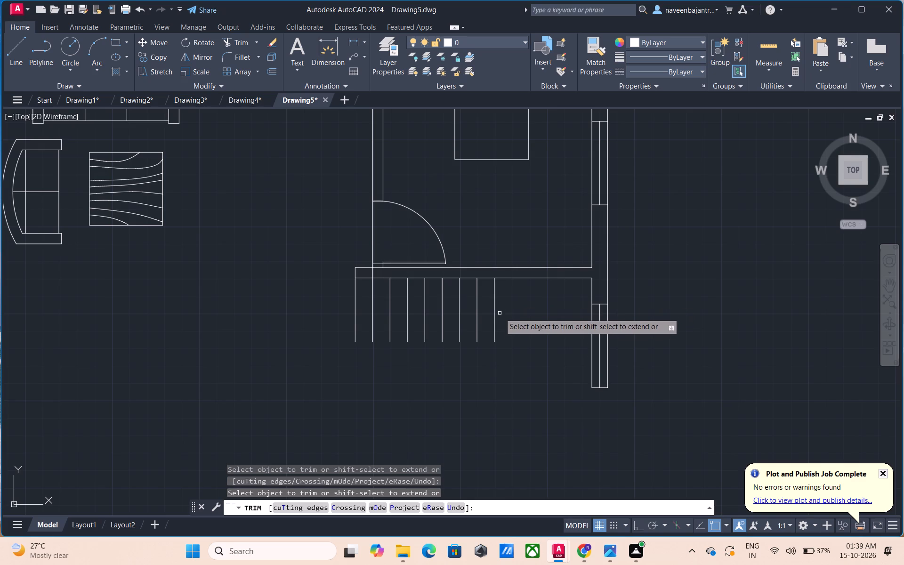
left_click(495, 326)
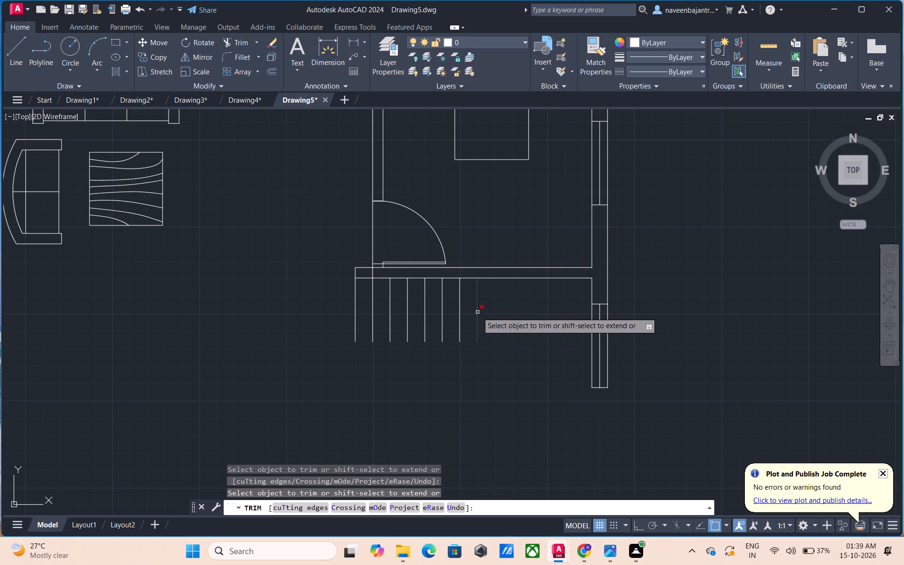
left_click(477, 312)
left_click(459, 303)
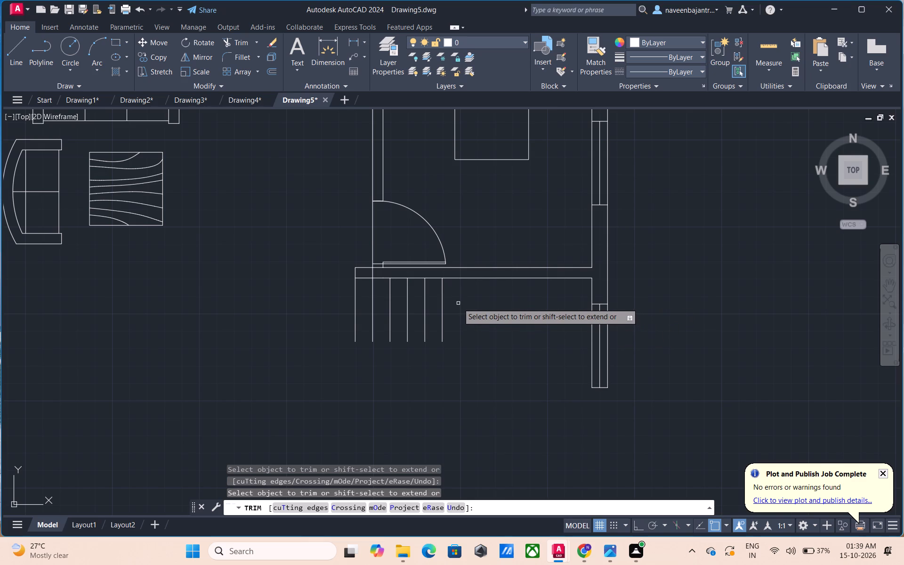
left_click(444, 307)
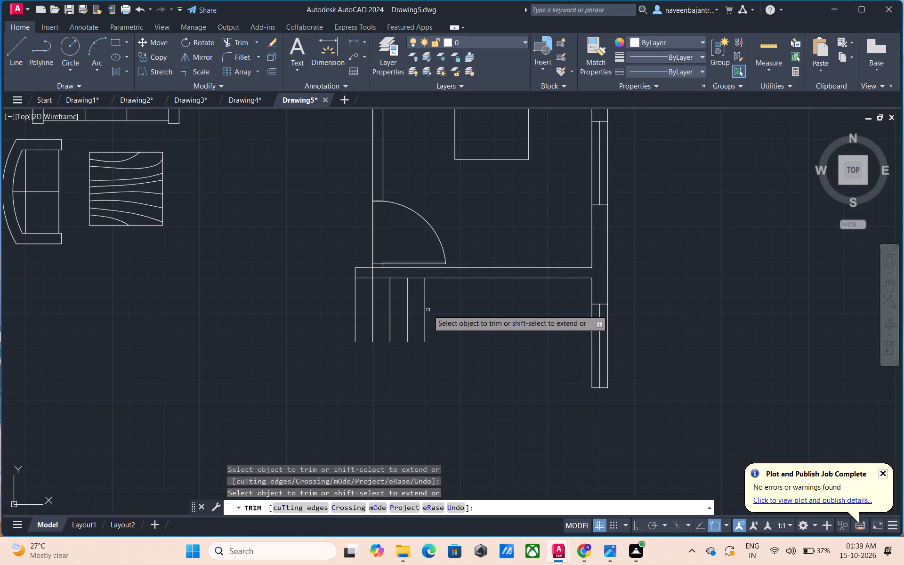
left_click(426, 313)
left_click(408, 310)
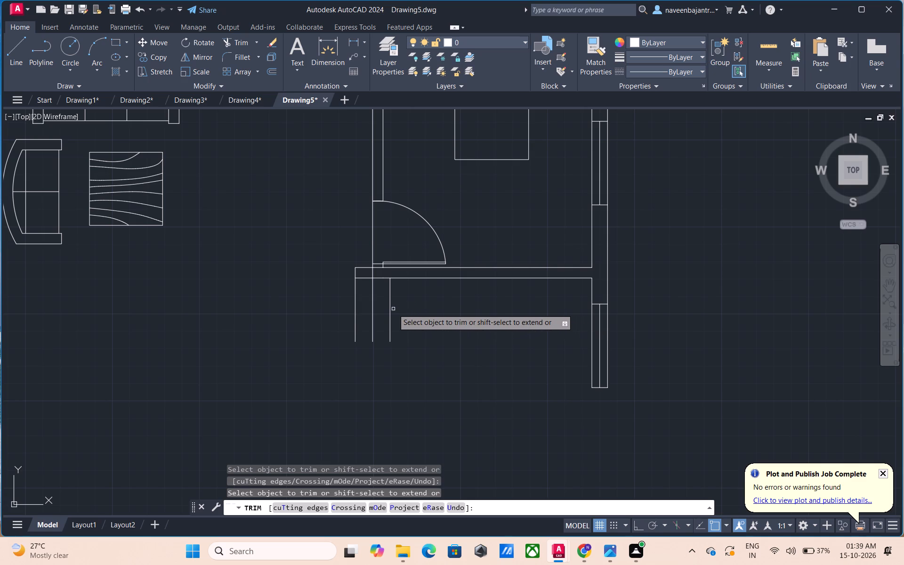
left_click(391, 309)
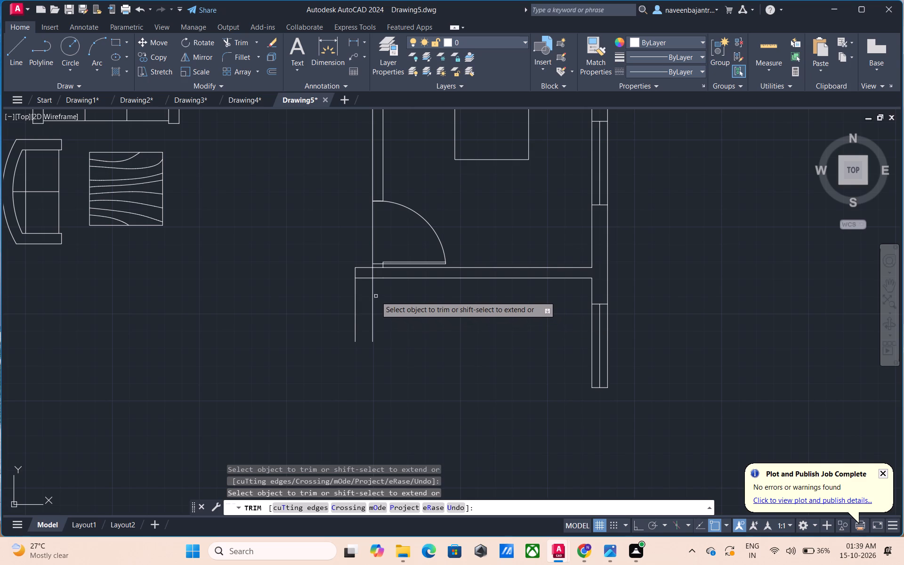
left_click(373, 293)
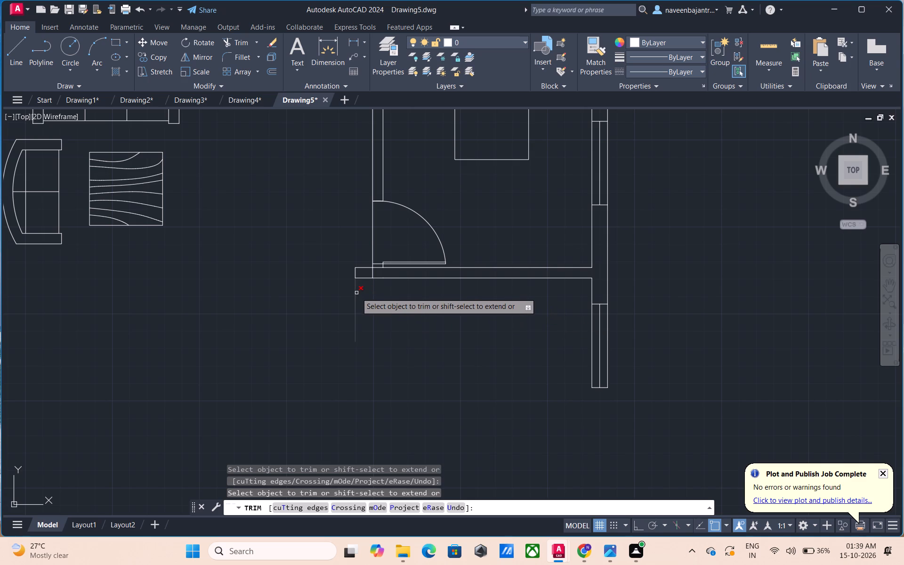
left_click(356, 293)
Trim away the stub end and stair-side line of the bedroom–staircase wall, plus the short inner side wall piece above the staircase window.
left_click(355, 273)
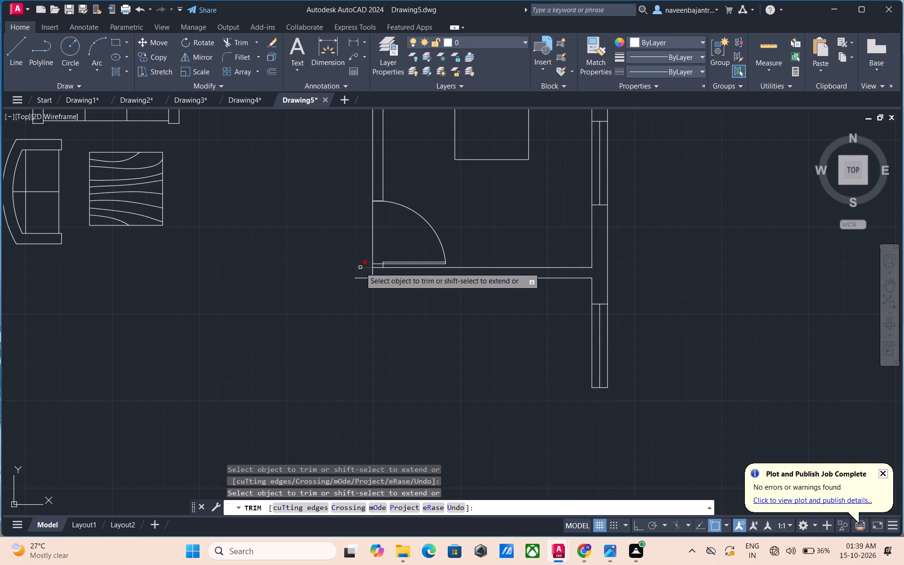
left_click(361, 267)
left_click(362, 278)
left_click(372, 273)
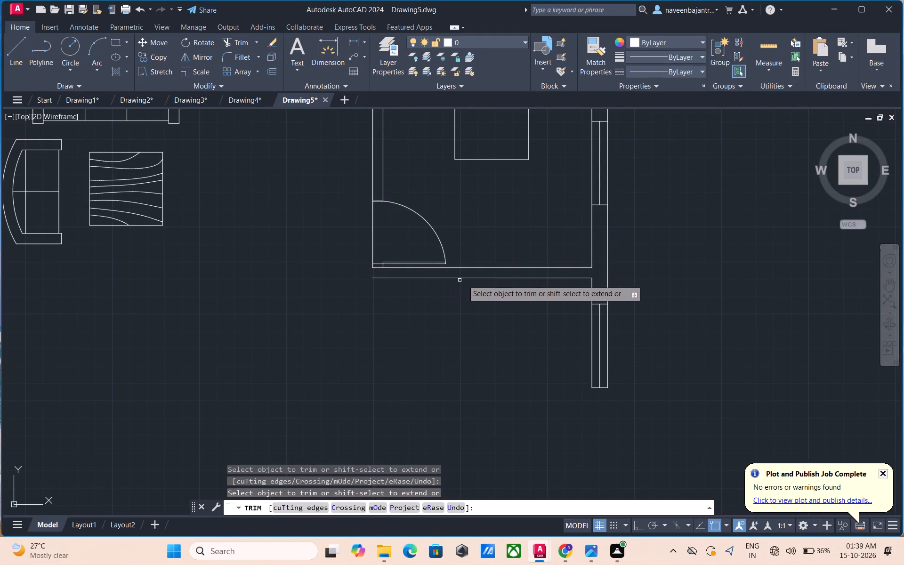
left_click(534, 277)
left_click(379, 279)
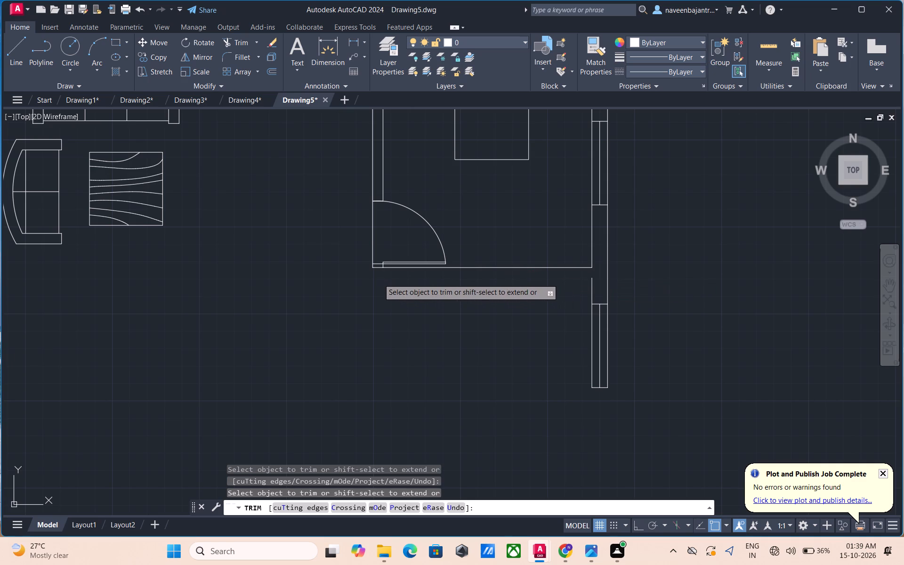
left_click(592, 286)
Trim away the staircase window's outer, inner and centre lines together with both of its end lines.
left_click(606, 348)
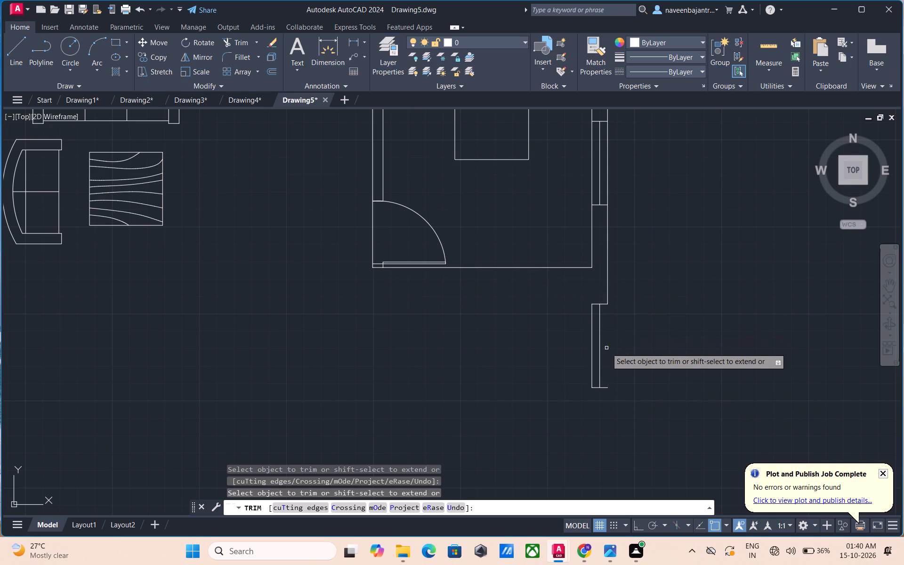
left_click(592, 350)
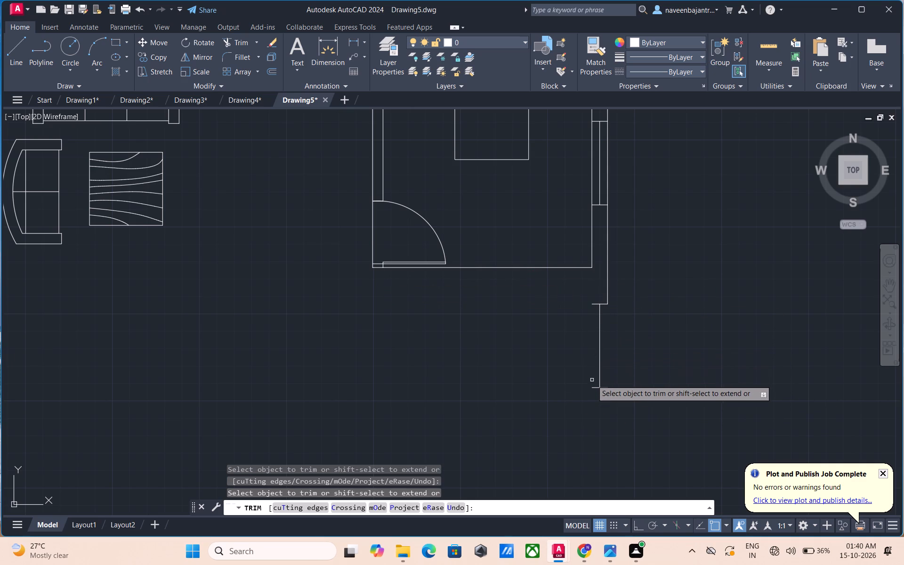
left_click(594, 387)
left_click(604, 387)
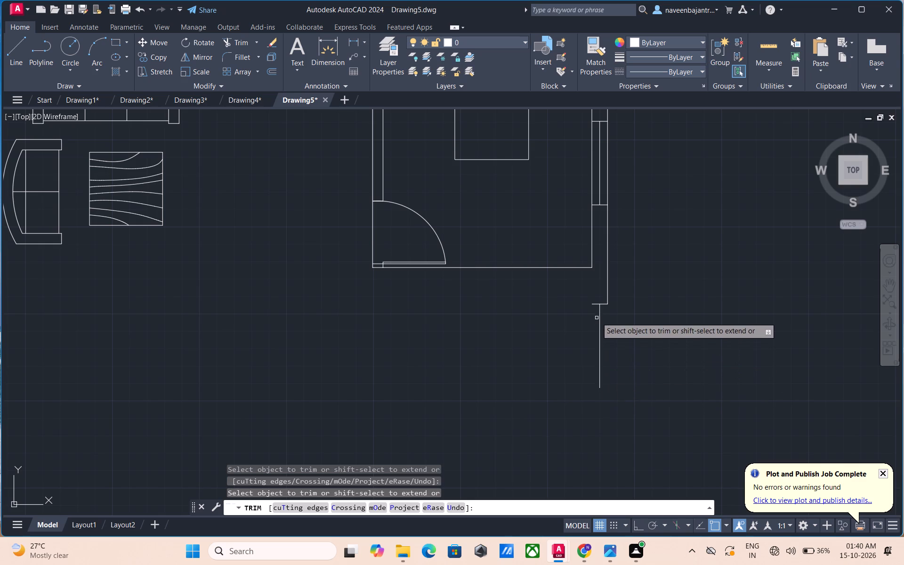
left_click(596, 306)
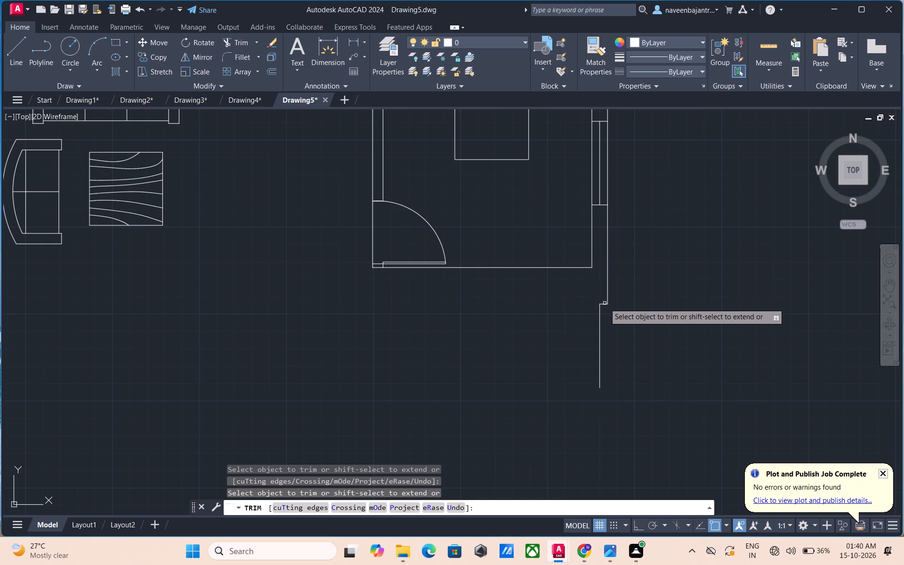
left_click(604, 304)
left_click(600, 317)
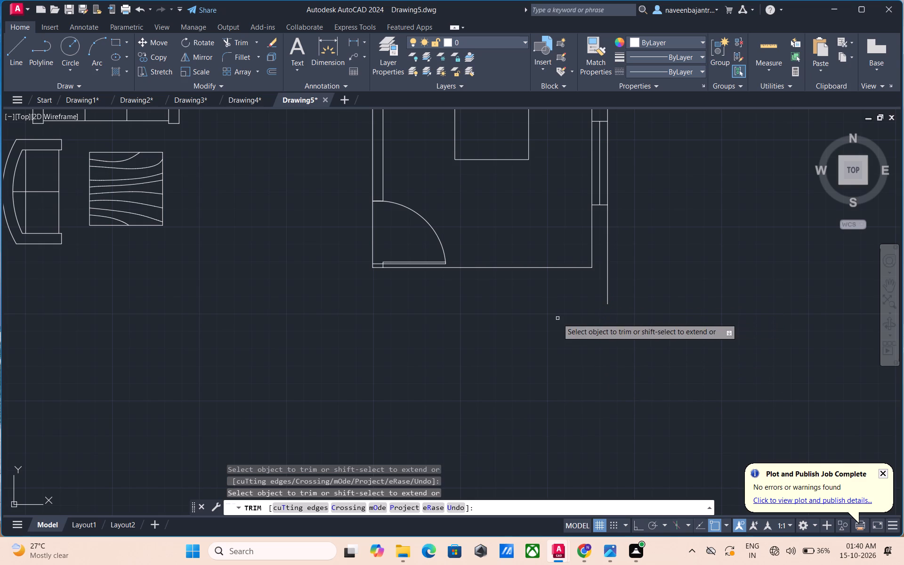
Trim away the outer and inner side wall lines below the bedroom window and the bedroom-side line of the staircase wall.
left_click(609, 271)
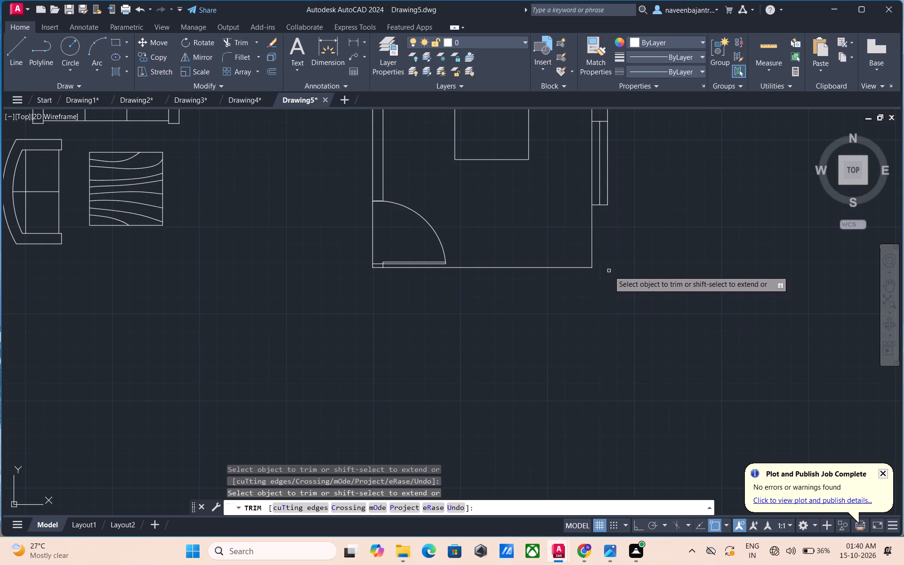
left_click(593, 241)
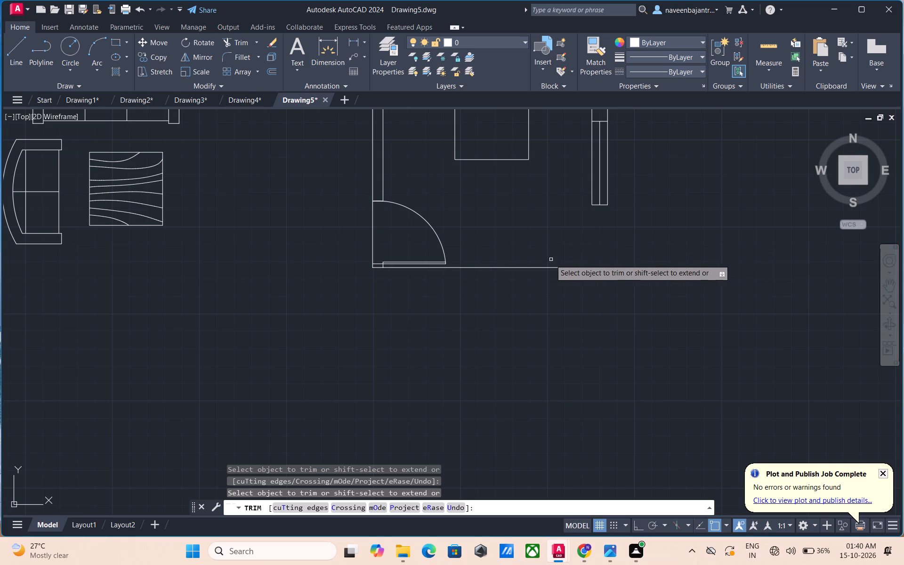
left_click(508, 266)
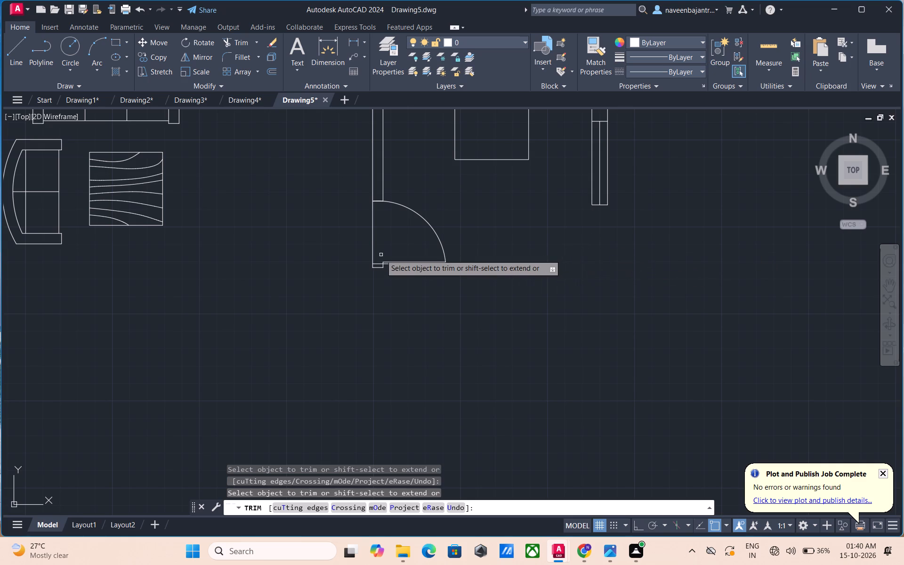
Trim away the bedroom door's leaf lines, swing arc, lower jamb lines and the line across the door opening.
middle_click_drag(377, 254, 476, 371)
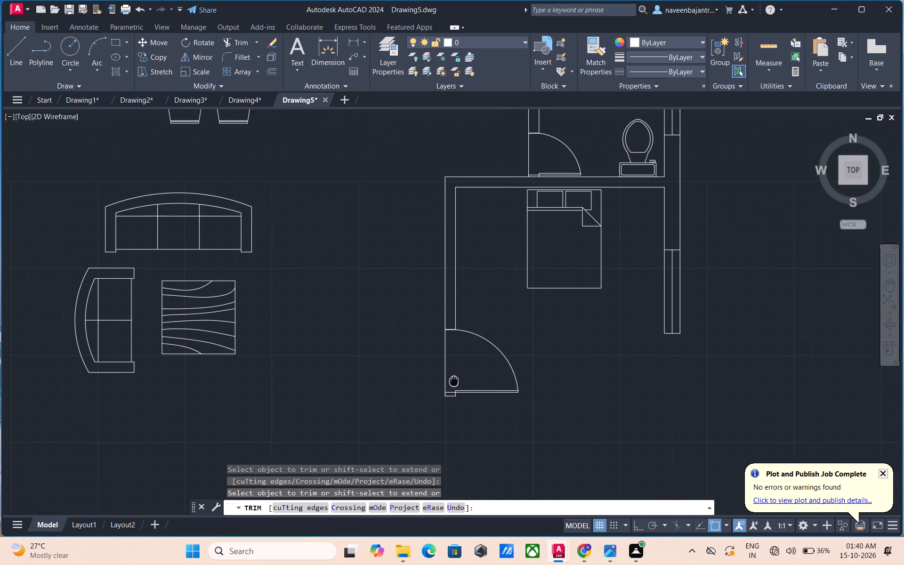
middle_click_drag(476, 371, 501, 356)
scroll(501, 356, "up", 3)
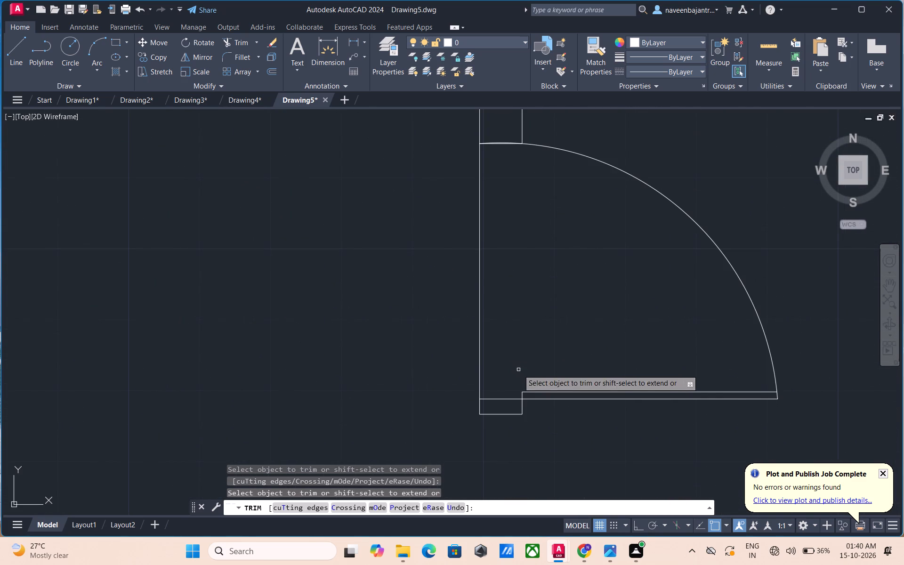
left_click(577, 393)
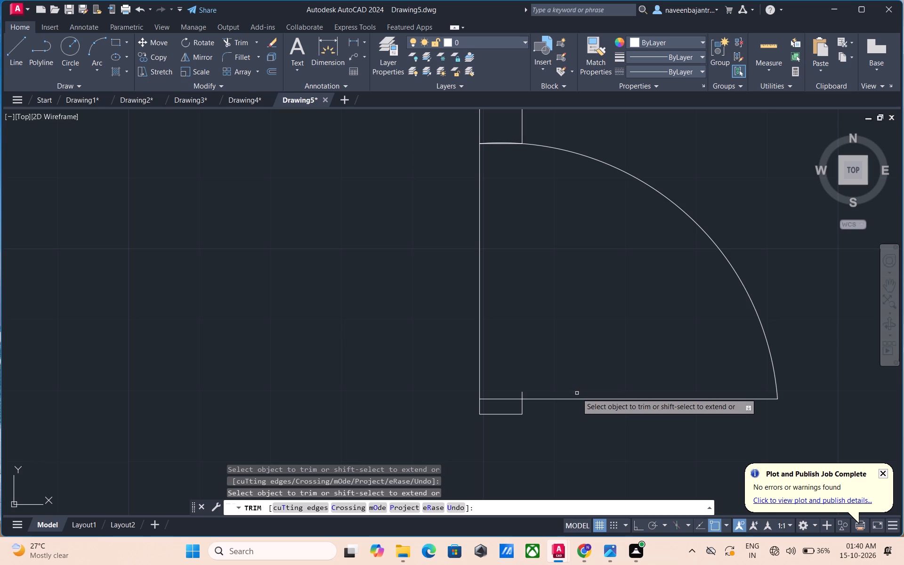
left_click(597, 400)
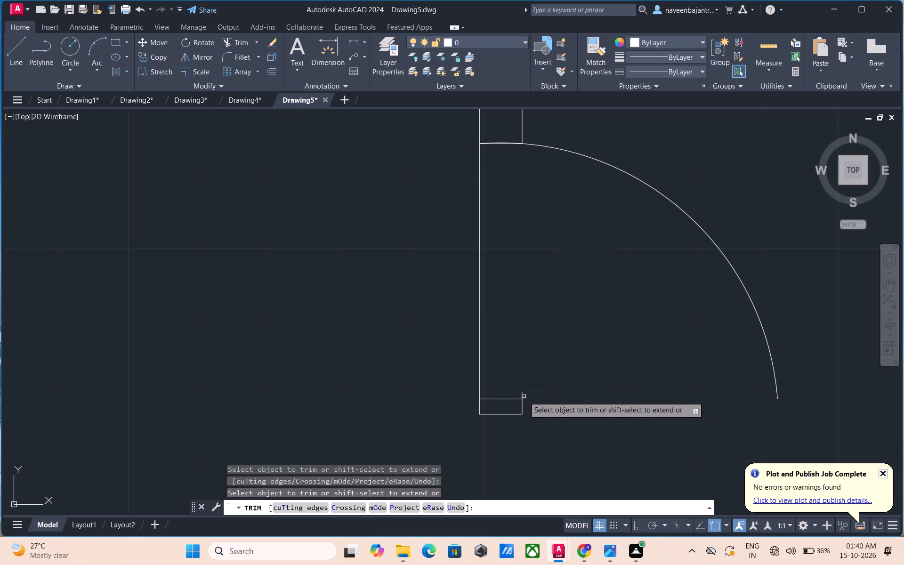
left_click(523, 395)
left_click(523, 405)
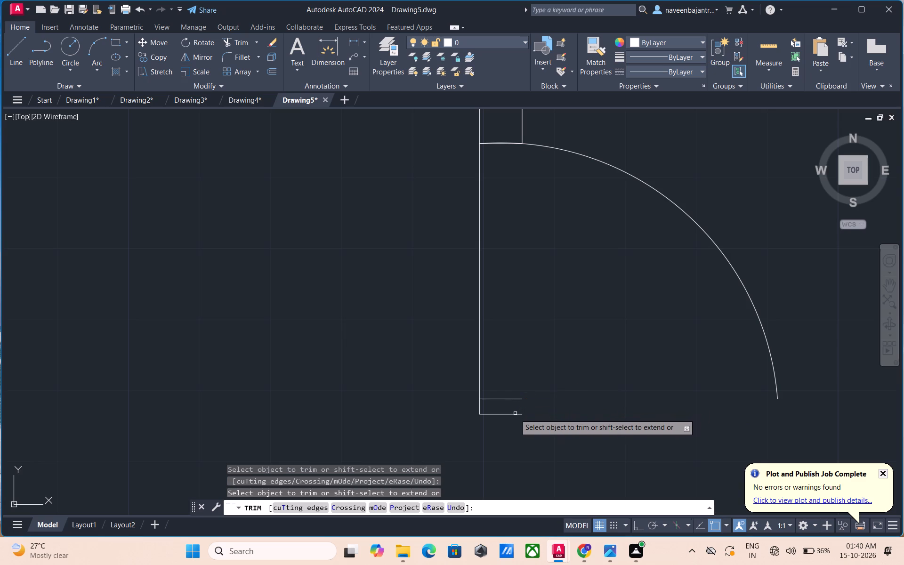
left_click(515, 414)
left_click(480, 407)
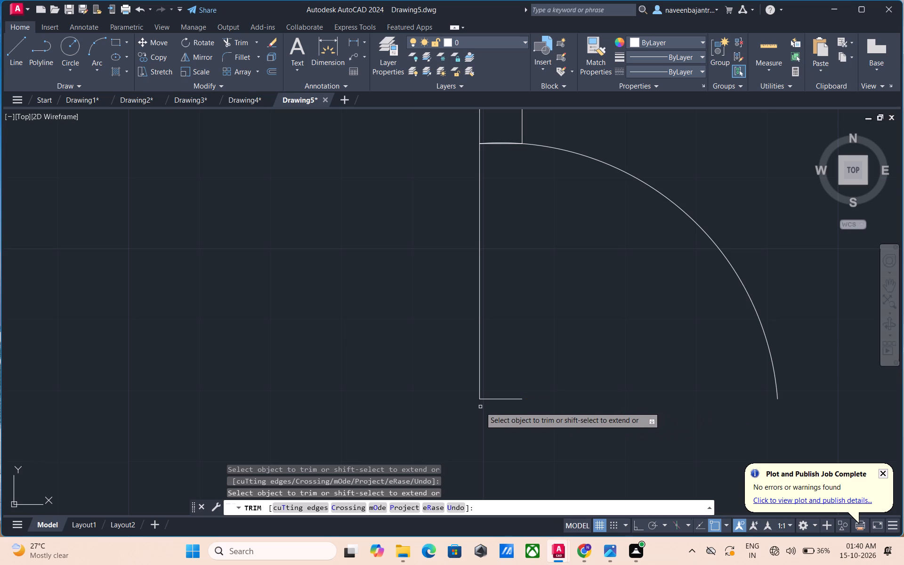
left_click(504, 400)
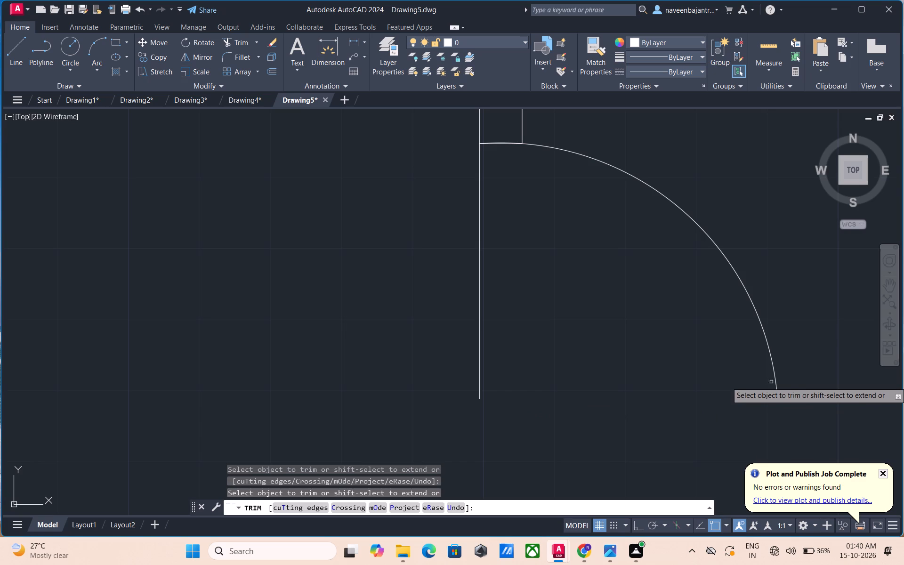
left_click(775, 383)
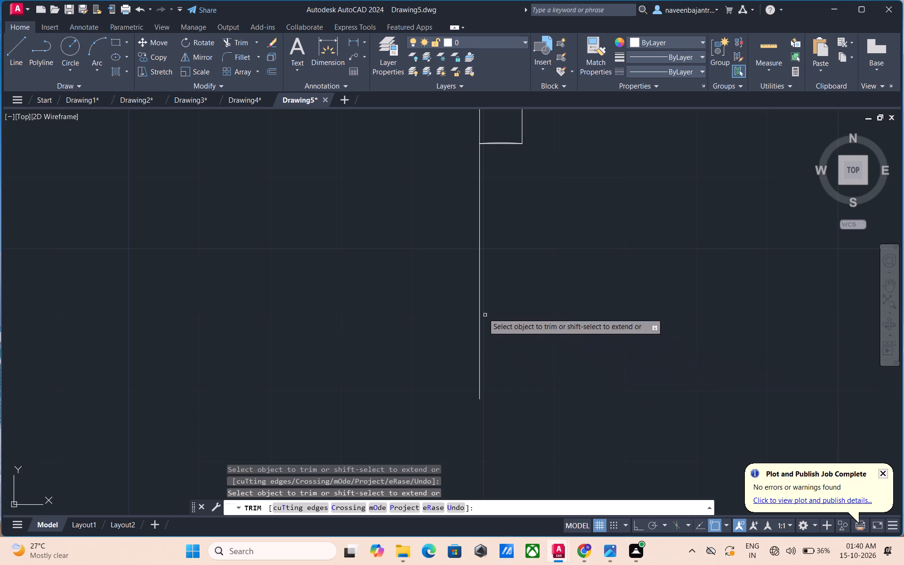
left_click(480, 310)
middle_click_drag(500, 228, 507, 356)
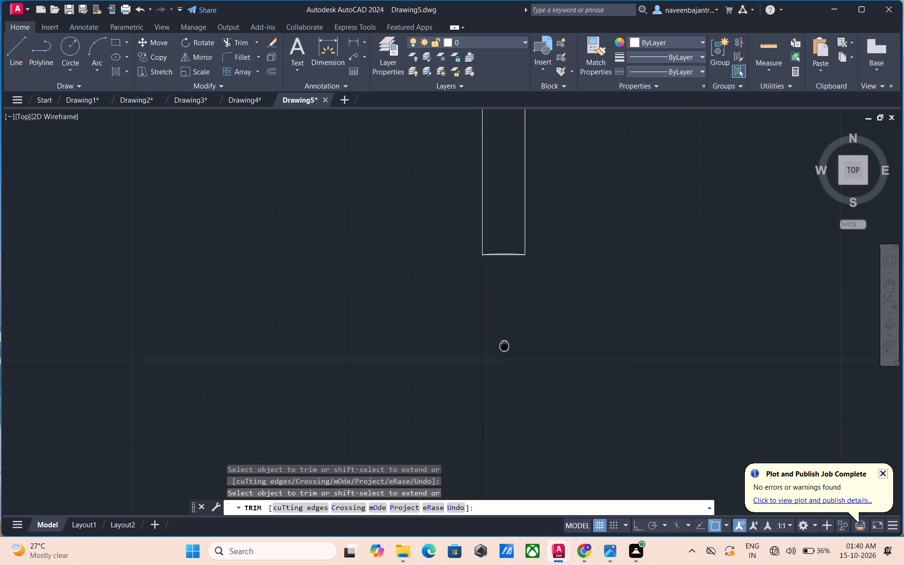
Trim away the line and the shallow arc closing the lower end of the bedroom's wall beside the removed door.
middle_click_drag(507, 356, 514, 438)
scroll(515, 416, "up", 1)
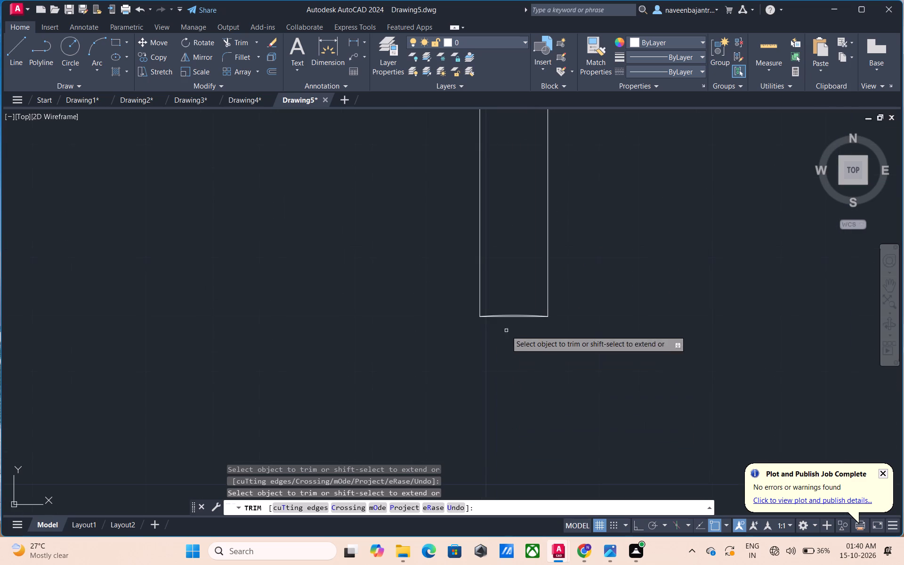
scroll(507, 291, "up", 2)
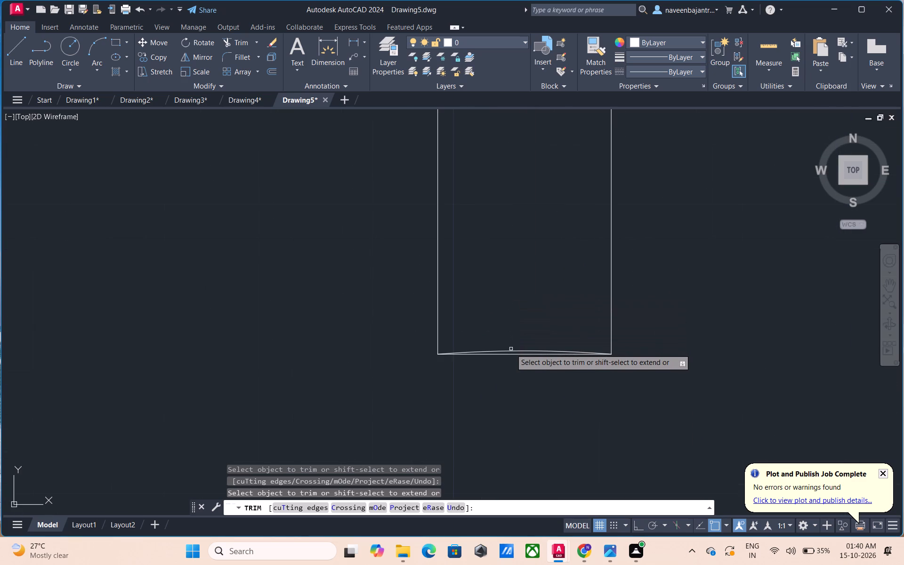
left_click(511, 350)
left_click(511, 353)
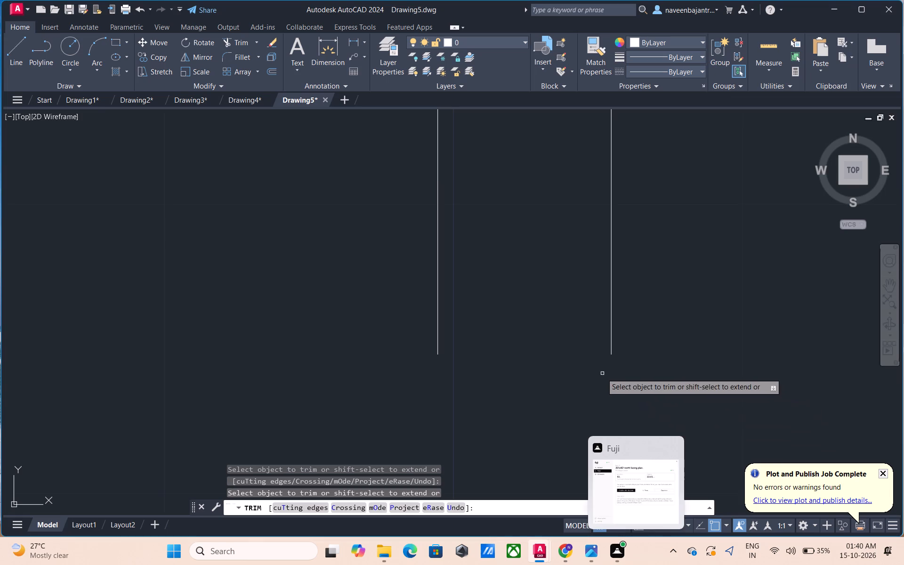
Trim away both lines and the corner stub of the bedroom's living-side wall, plus the bedroom–bathroom wall lines up to the bathroom door.
scroll(580, 351, "down", 4)
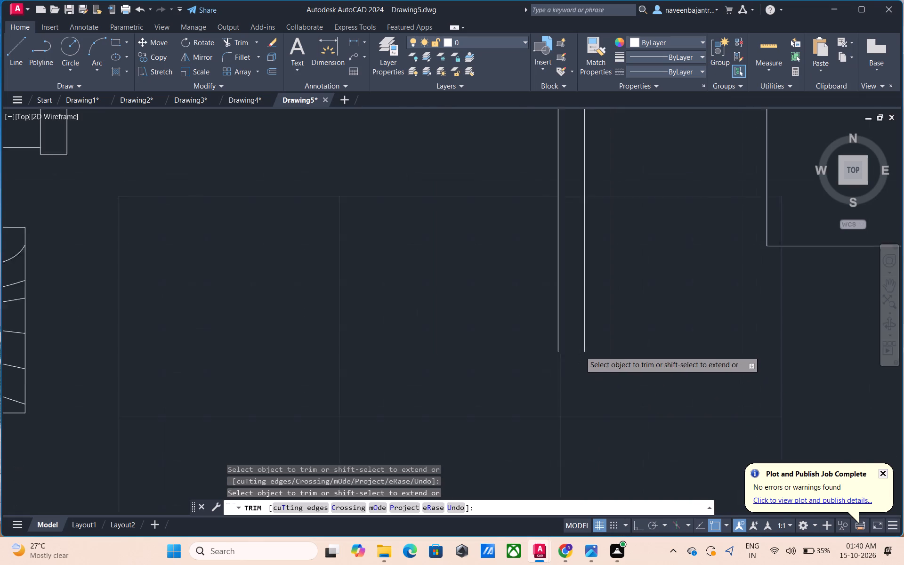
scroll(580, 351, "down", 1)
middle_click_drag(608, 316, 586, 392)
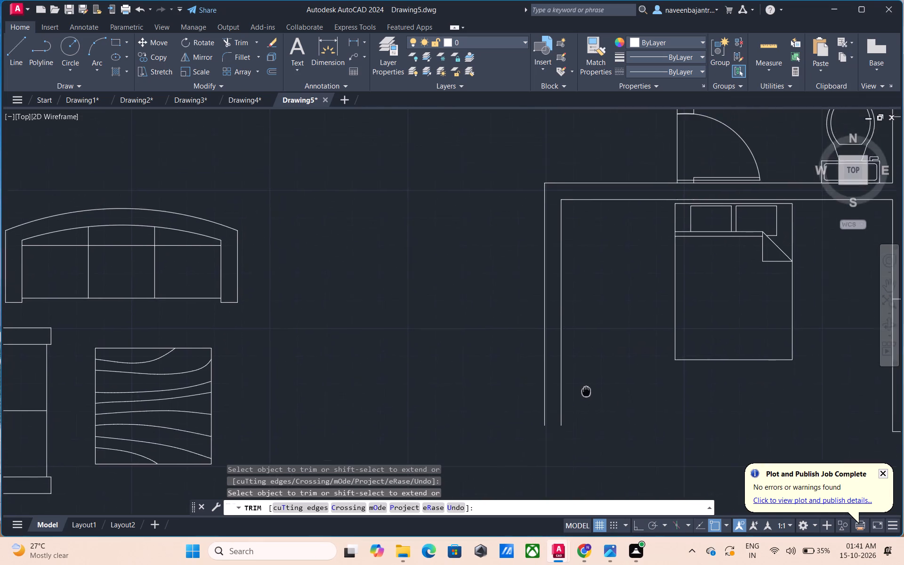
middle_click_drag(586, 392, 574, 417)
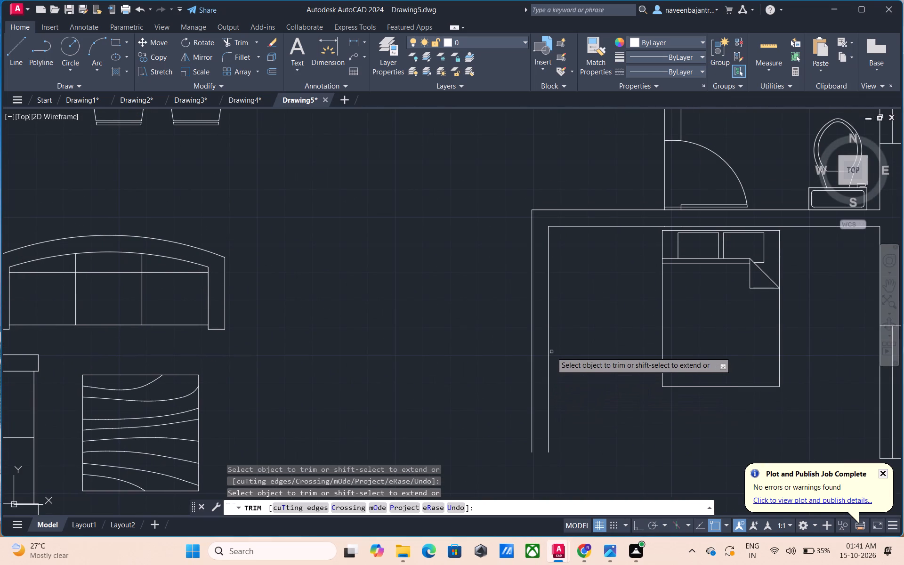
left_click(549, 347)
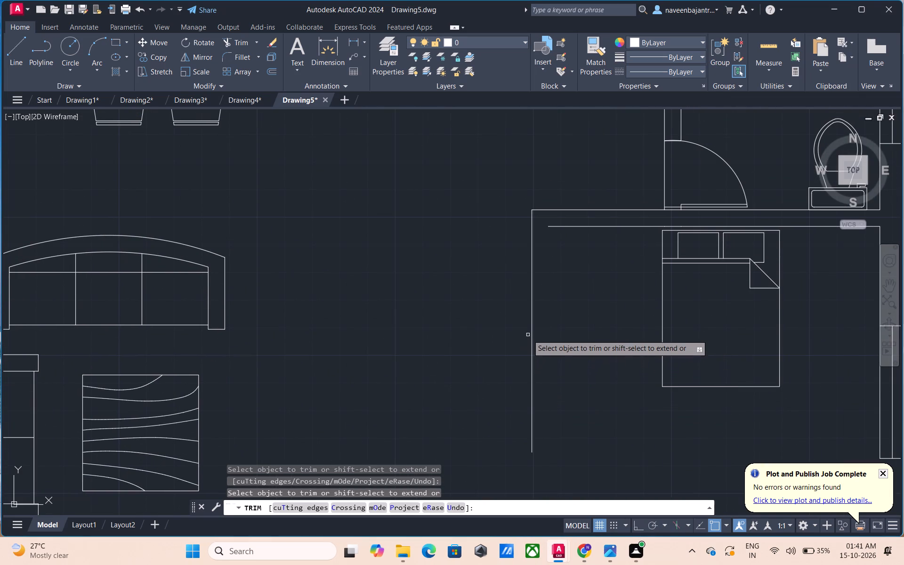
left_click(531, 320)
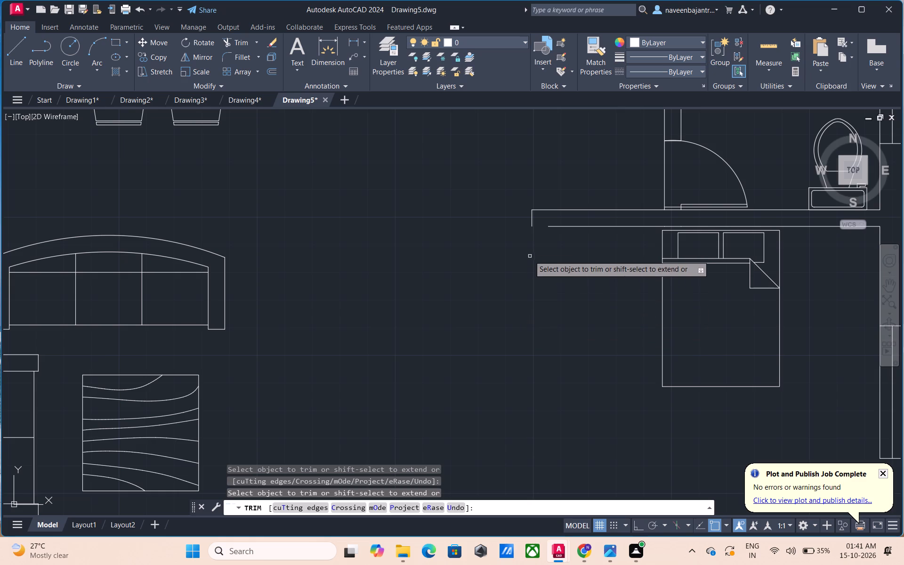
left_click(531, 218)
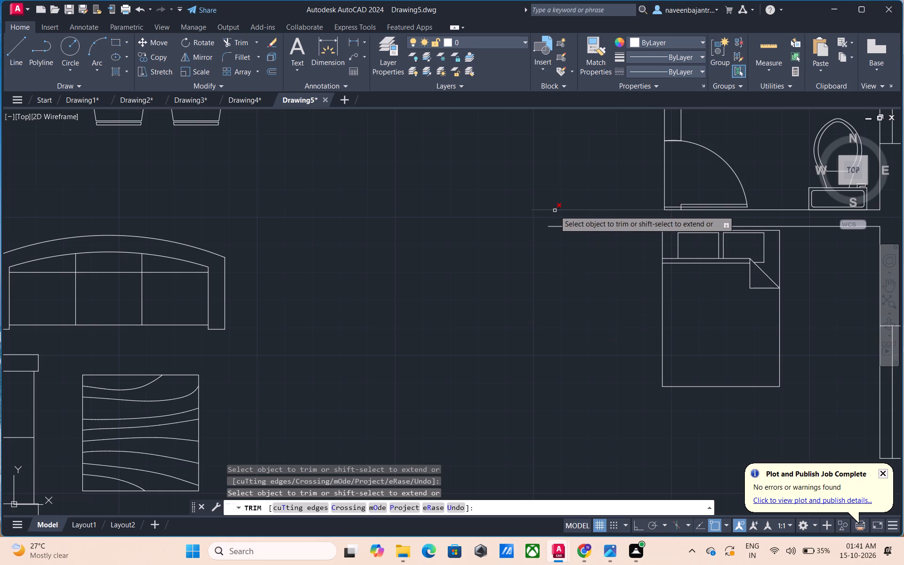
left_click(555, 210)
left_click(601, 226)
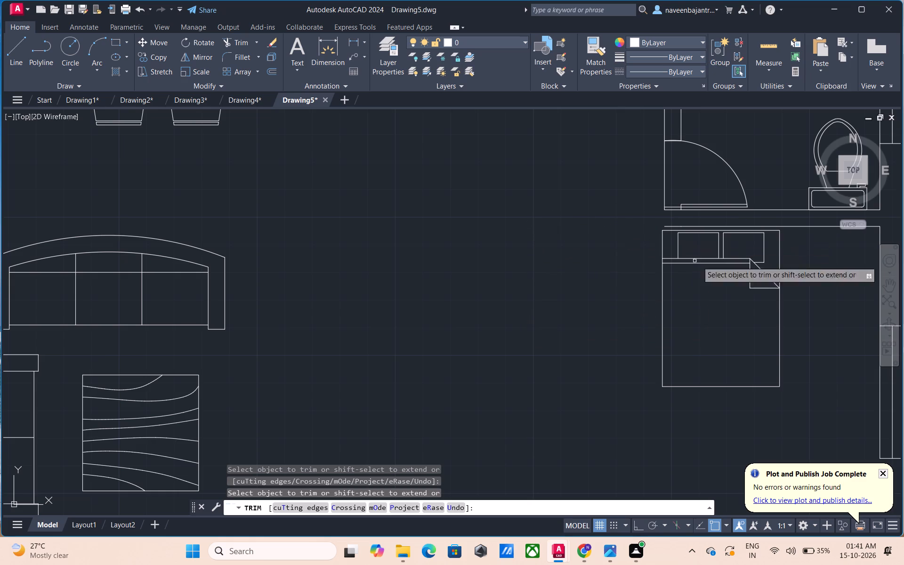
Trim away the bedroom window's inner, outer and centre lines together with its lower and upper end lines.
middle_click_drag(791, 285, 239, 287)
middle_click(239, 287)
middle_click_drag(239, 287, 264, 282)
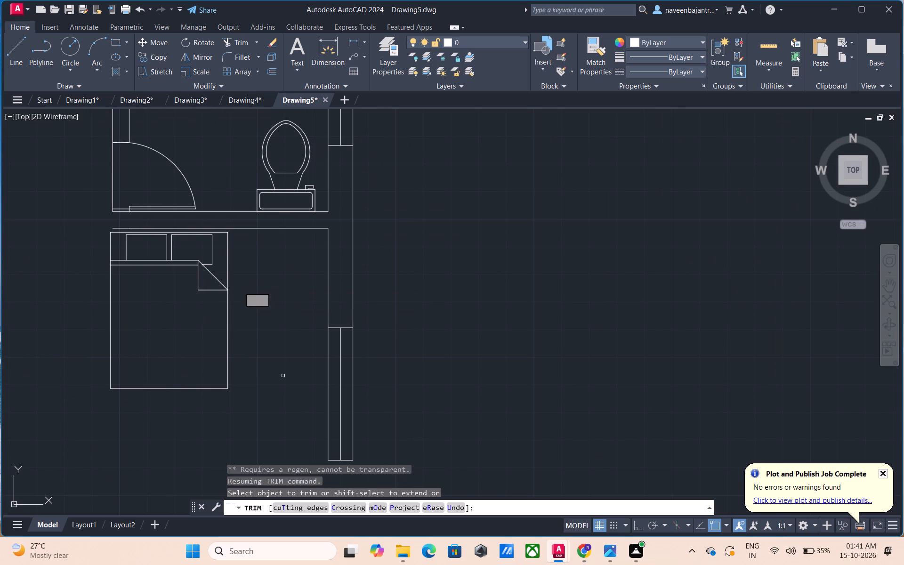
middle_click_drag(282, 376, 492, 360)
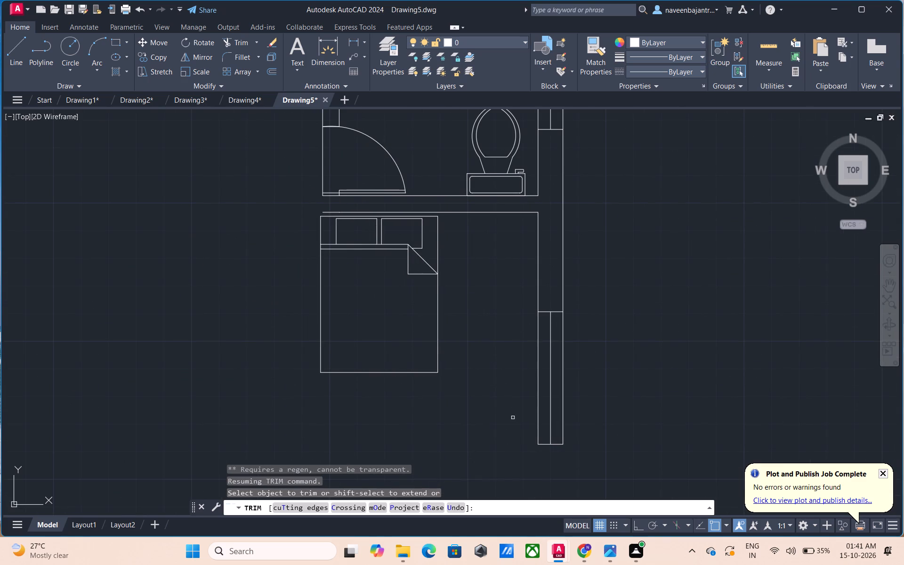
left_click(537, 343)
left_click(564, 369)
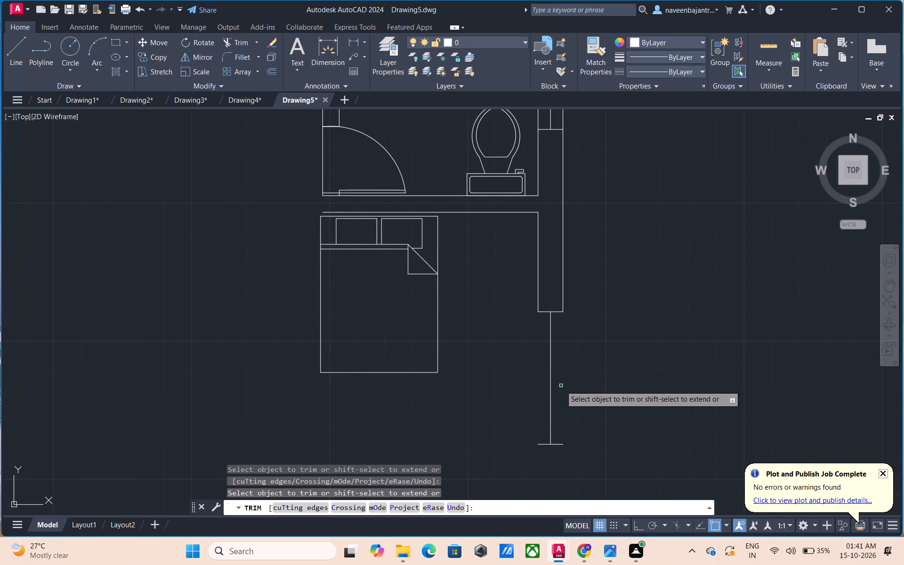
left_click(561, 445)
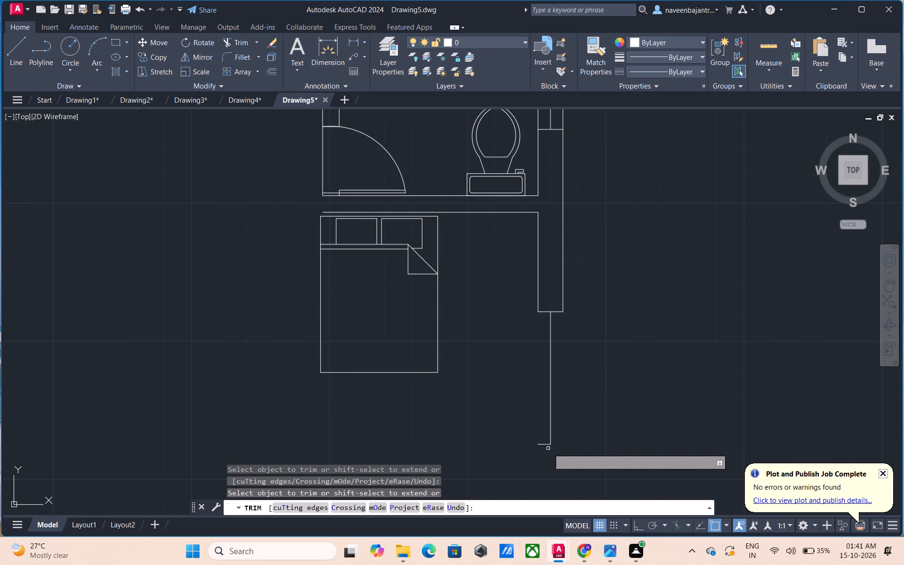
left_click(545, 444)
left_click(550, 422)
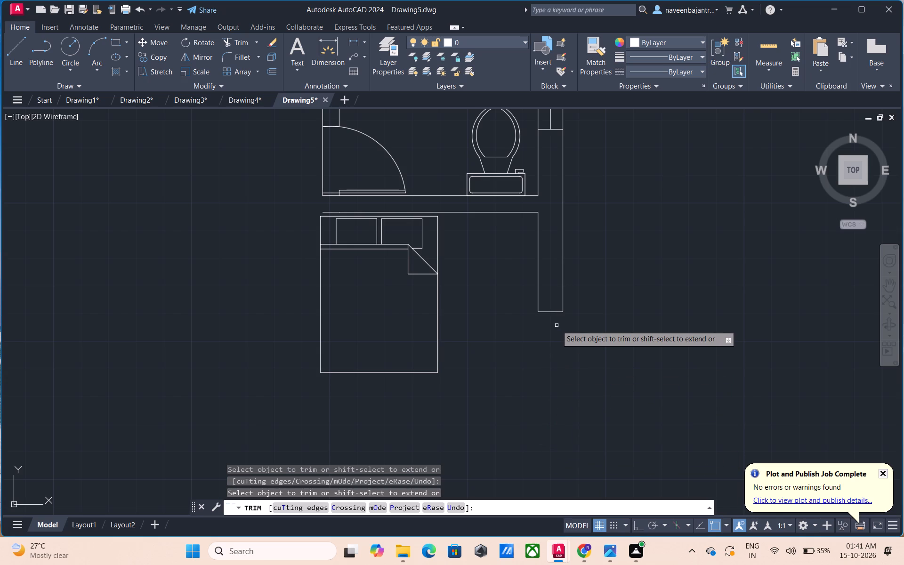
left_click(553, 311)
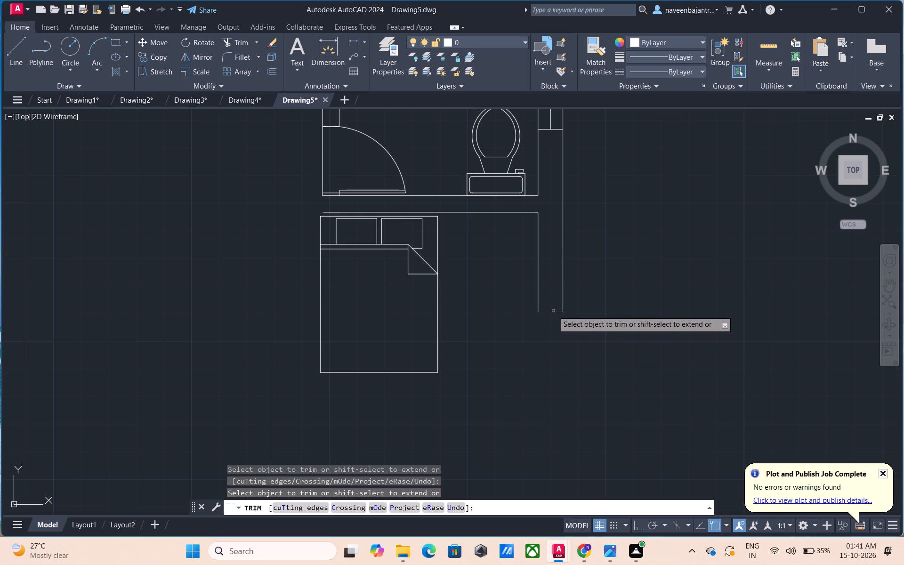
Trim away the inner and outer side wall lines above the bedroom window and the bedroom-side line of the bathroom wall.
left_click(537, 256)
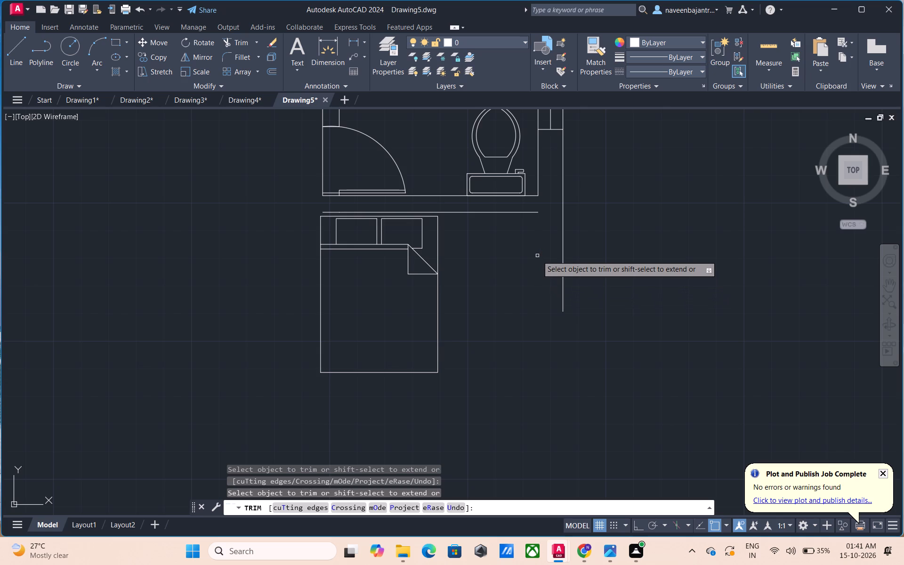
left_click(511, 212)
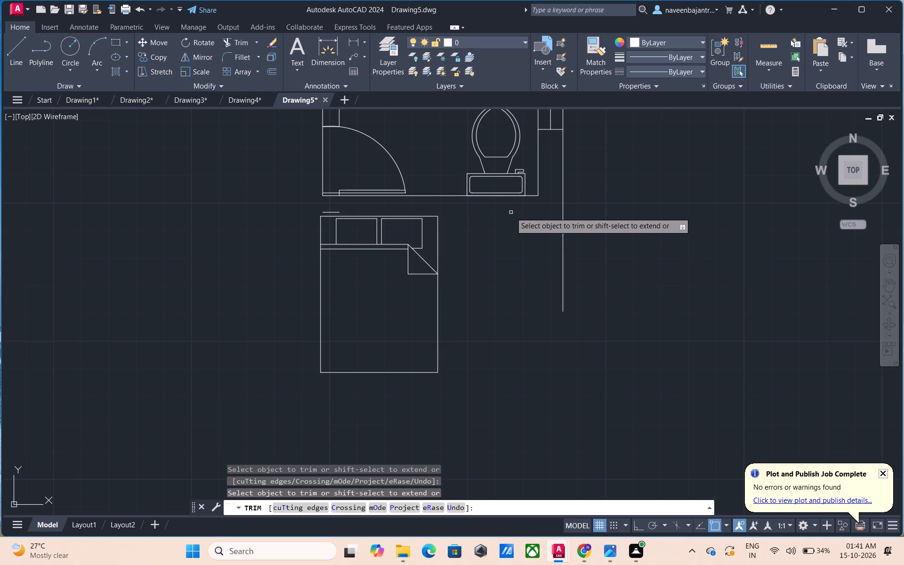
left_click(323, 210)
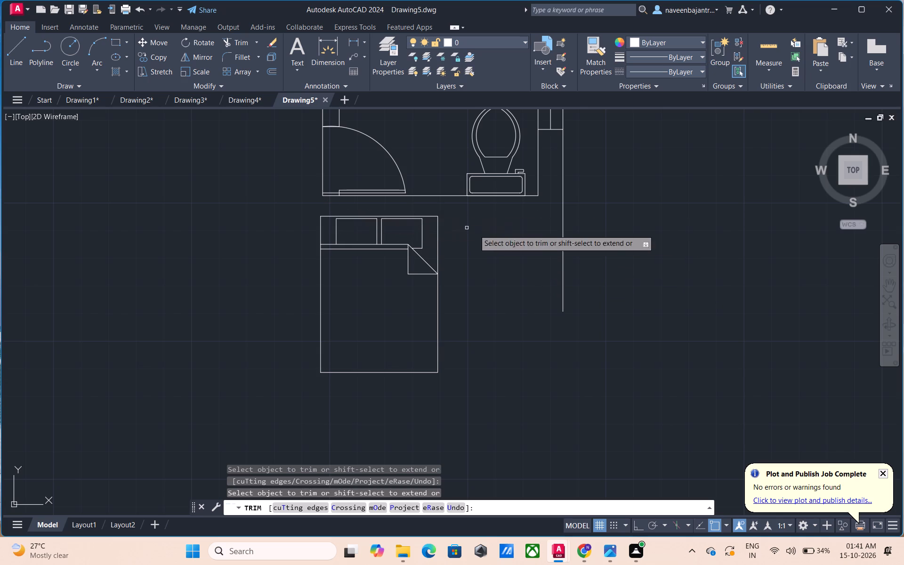
left_click(565, 247)
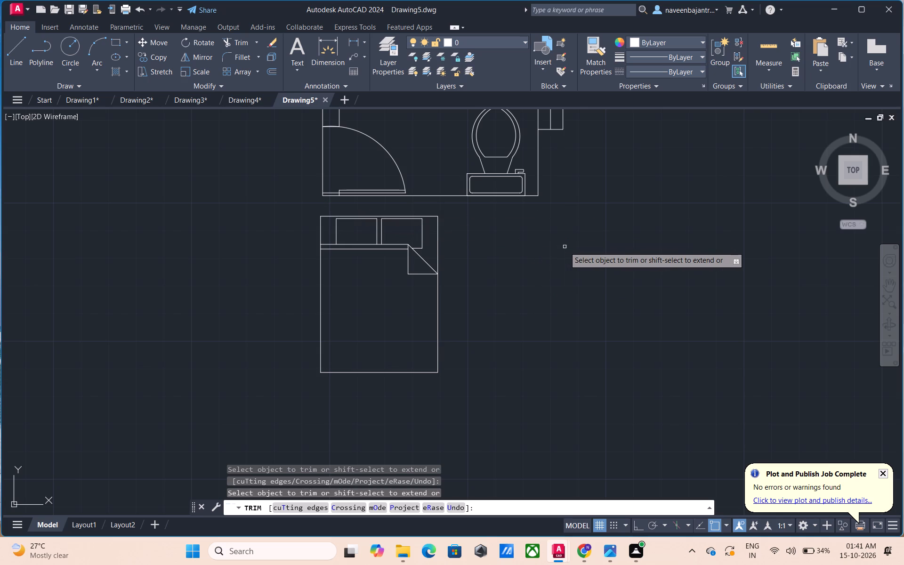
Trim away the bathroom window's outer, inner and centre lines together with both of its end lines.
scroll(565, 247, "down", 2)
middle_click_drag(565, 247, 558, 323)
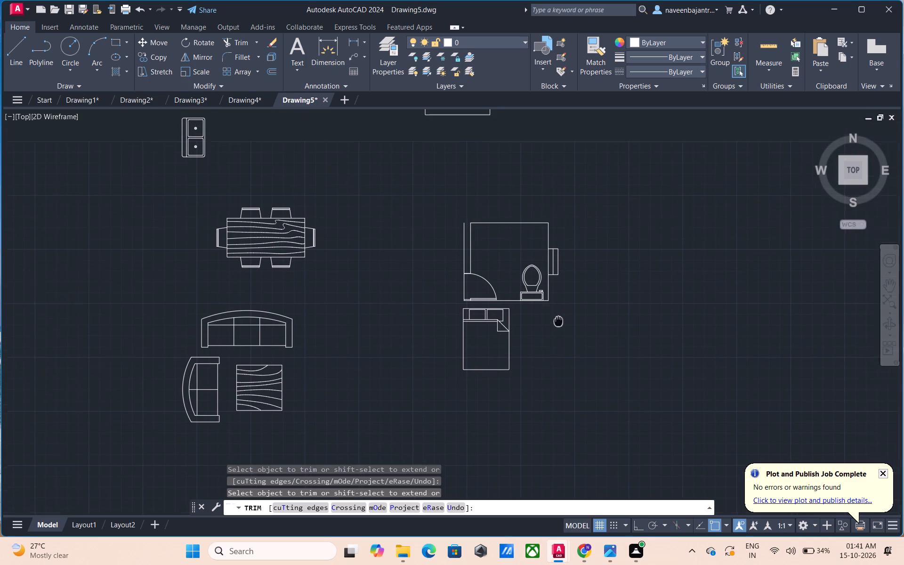
middle_click_drag(558, 323, 558, 326)
left_click(557, 270)
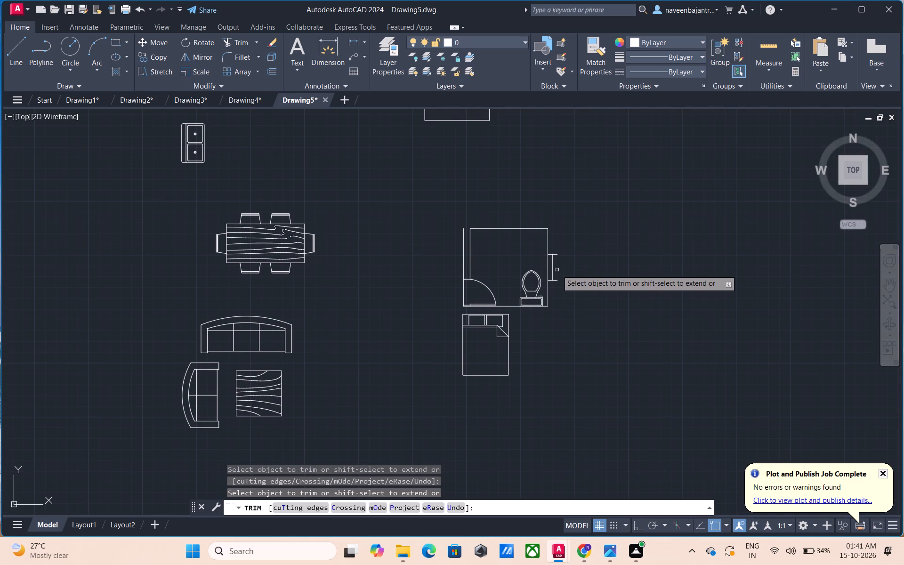
left_click(547, 266)
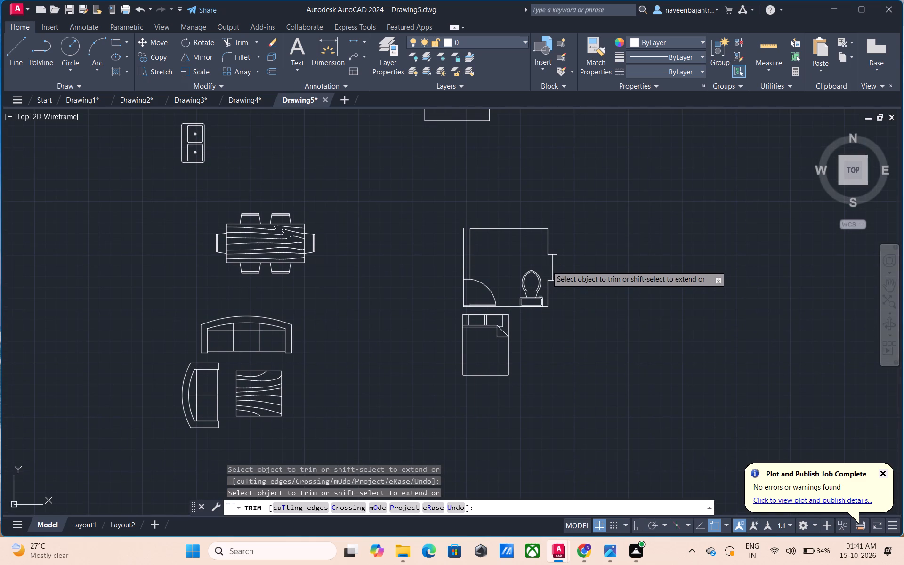
left_click(548, 255)
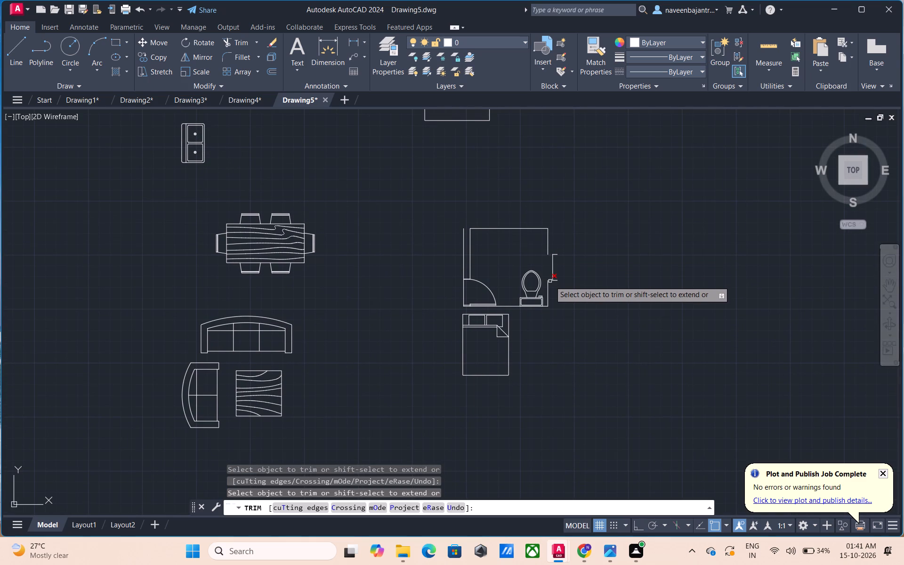
left_click(550, 281)
left_click(557, 282)
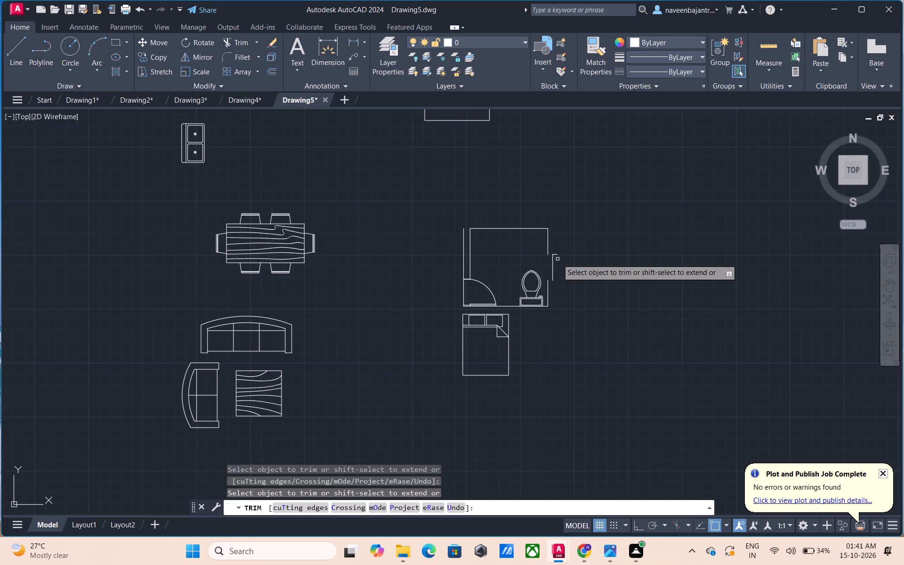
left_click(557, 255)
left_click(554, 262)
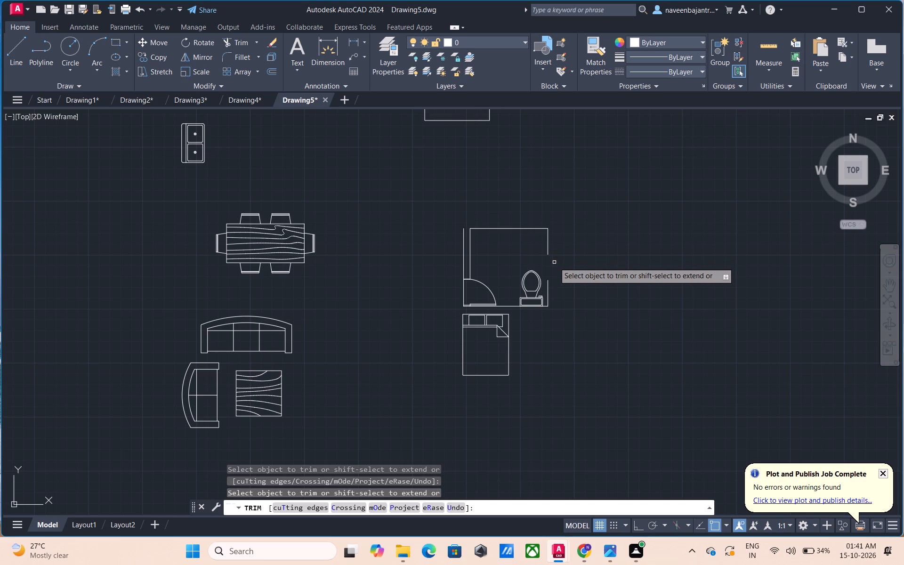
Trim away the bathroom's inner side wall line above the window, its top wall line and both wall lines above the door.
left_click(547, 244)
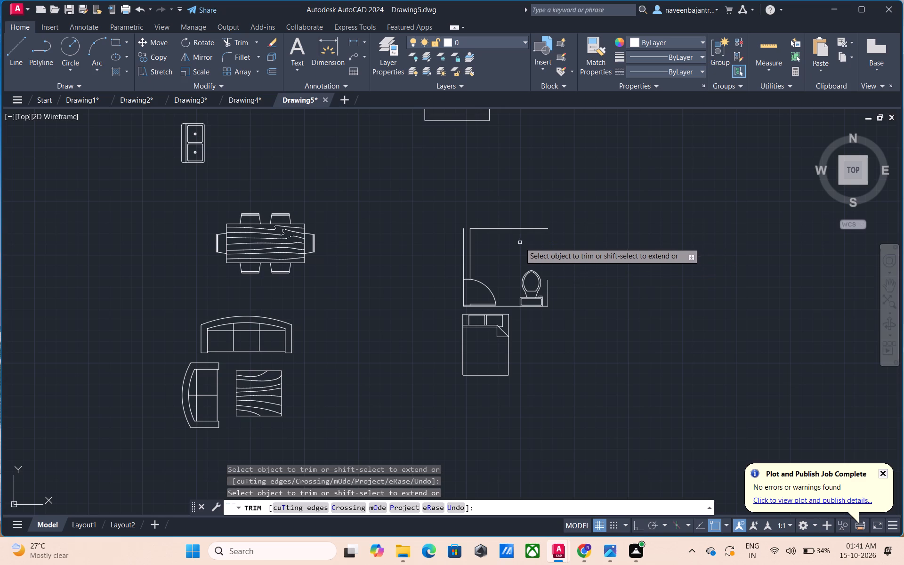
left_click(502, 230)
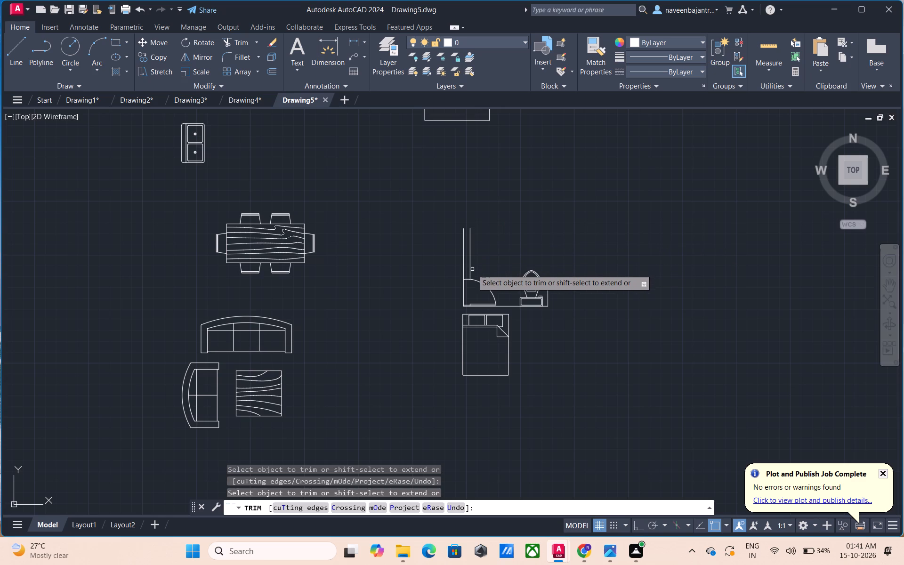
left_click(472, 270)
left_click(465, 258)
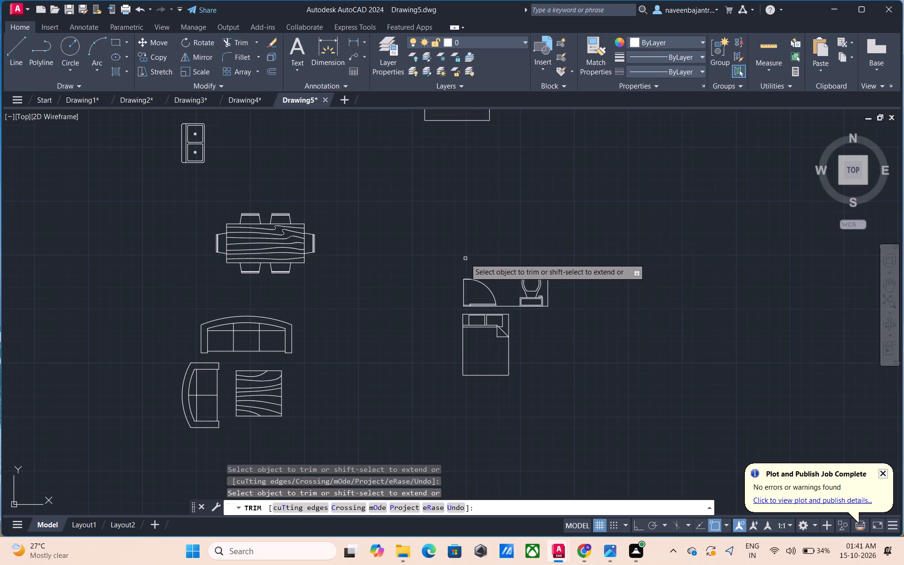
Trim away the copy's remaining bathroom side wall lines, its door swing arc and its bottom wall line.
left_click(465, 286)
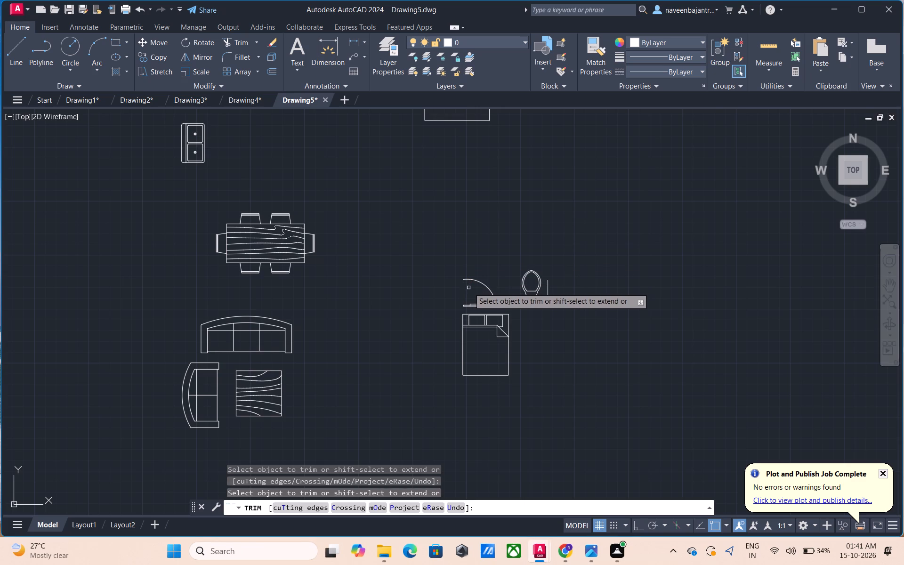
left_click(485, 284)
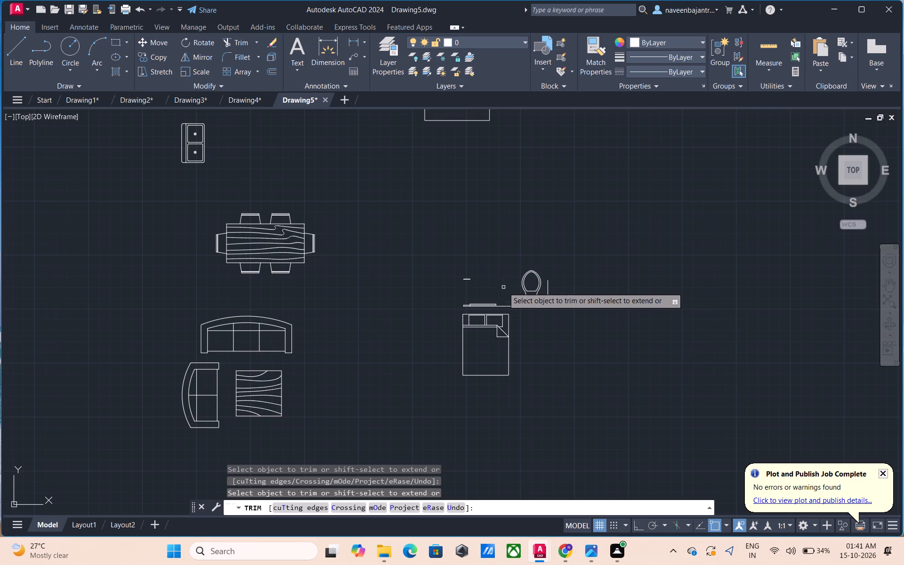
left_click(549, 294)
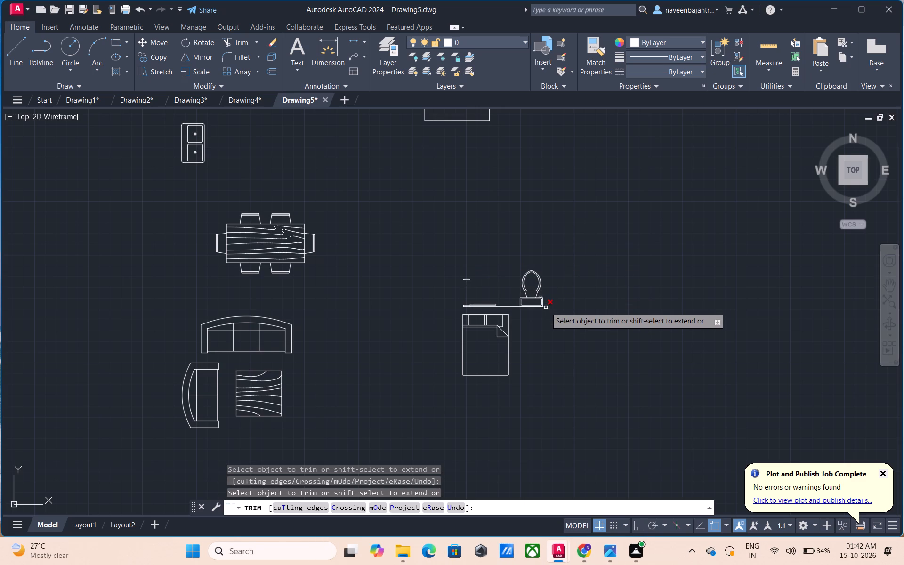
left_click(546, 307)
left_click(511, 305)
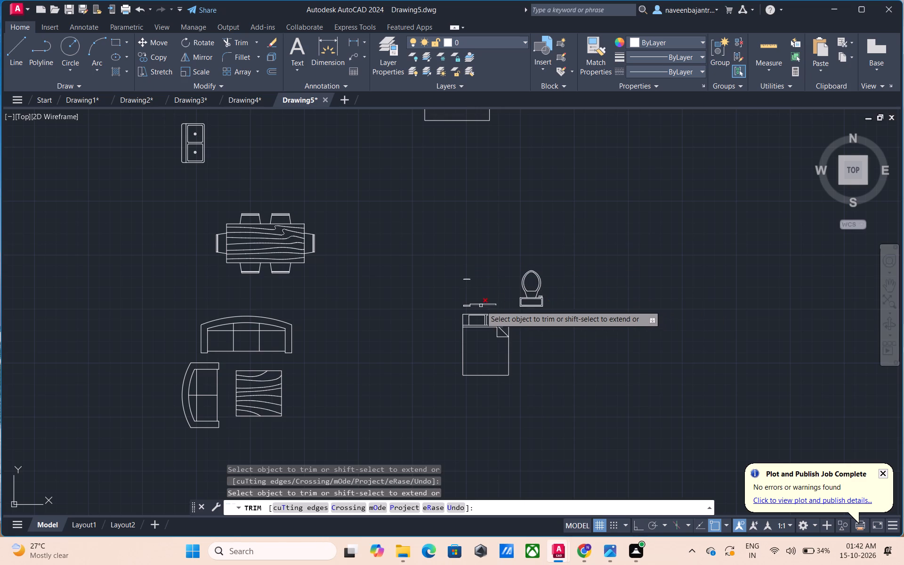
Trim away the leftover wall stubs beside the copy's bathroom door and all lines of the door leaf.
left_click(469, 279)
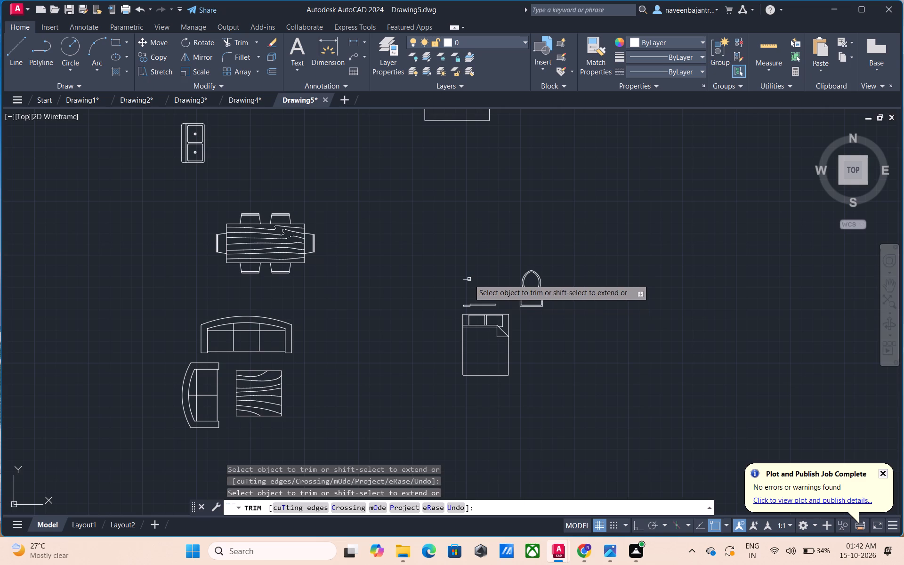
left_click(468, 279)
left_click(468, 305)
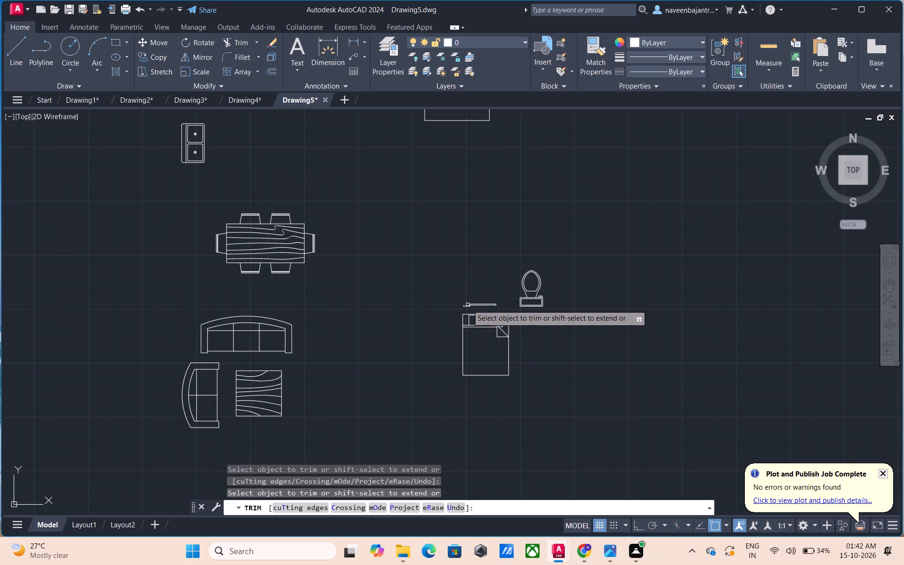
left_click(467, 306)
left_click(464, 306)
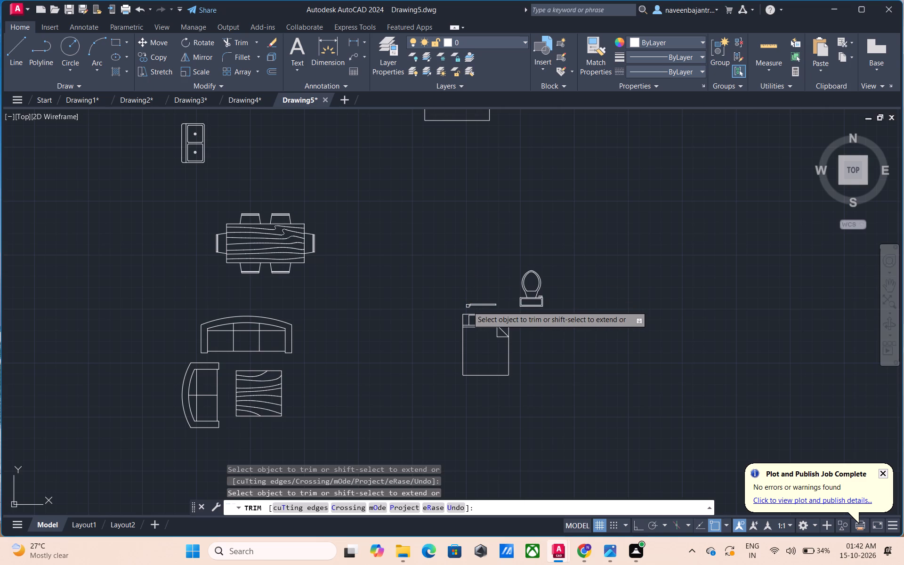
left_click(468, 306)
left_click(475, 304)
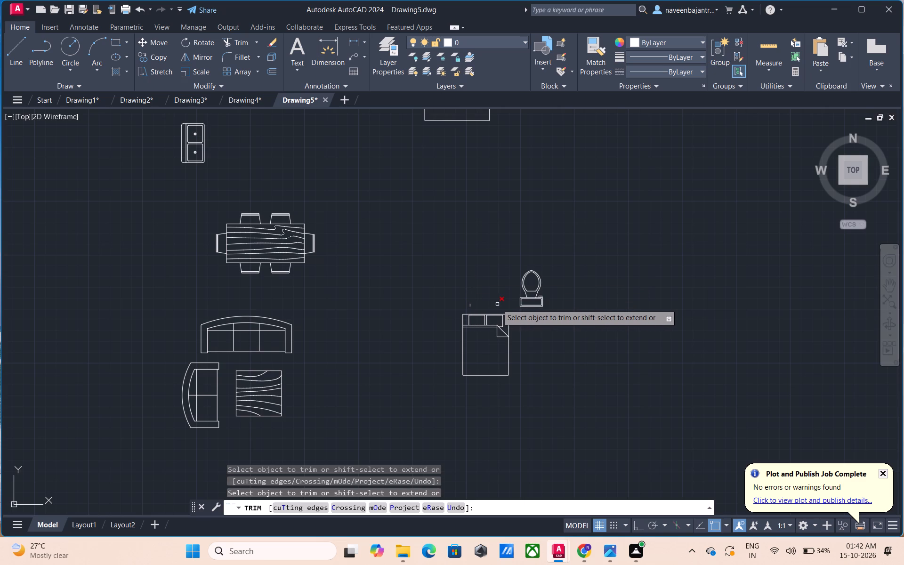
left_click(497, 304)
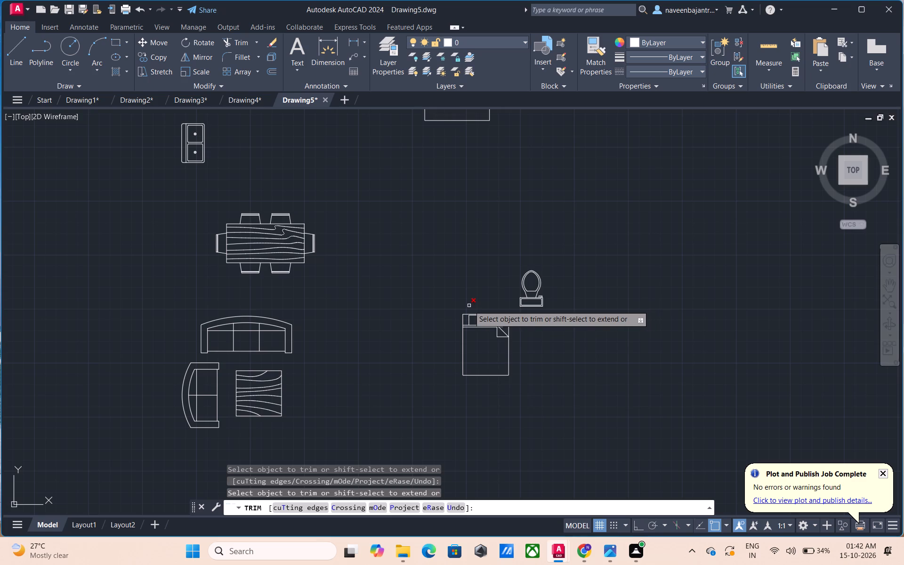
left_click(469, 306)
scroll(469, 306, "down", 2)
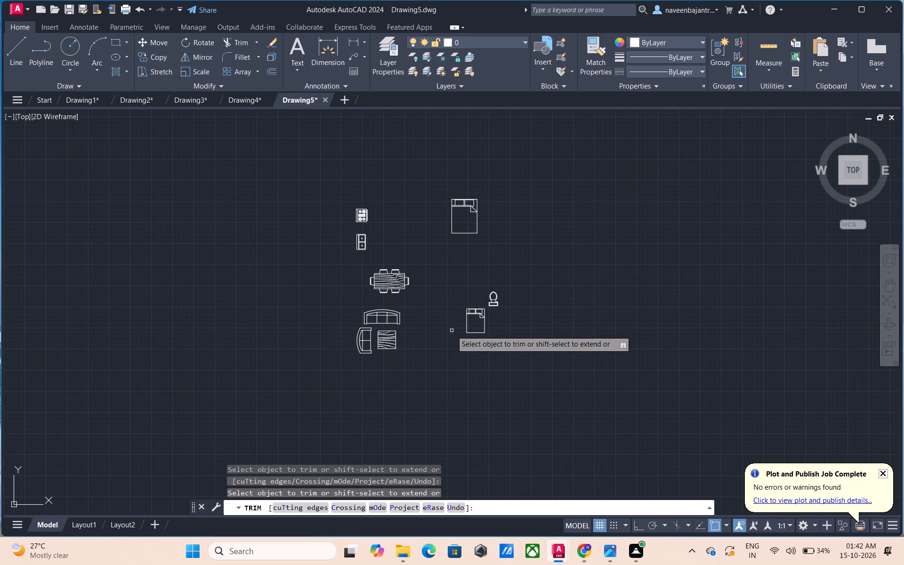
key("Escape")
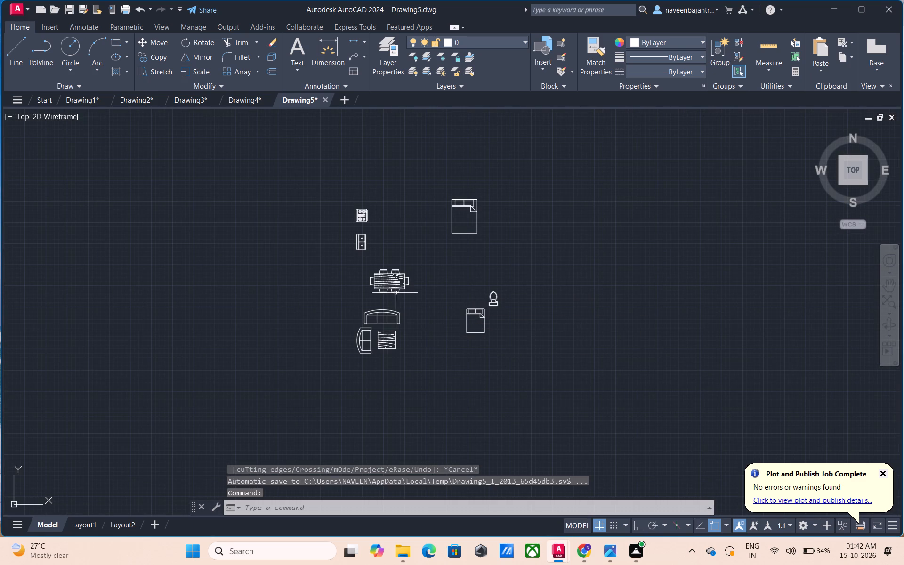
Erase the copied stove, double sink and six-seat dining table.
left_click(367, 218)
key("Delete")
left_click(363, 239)
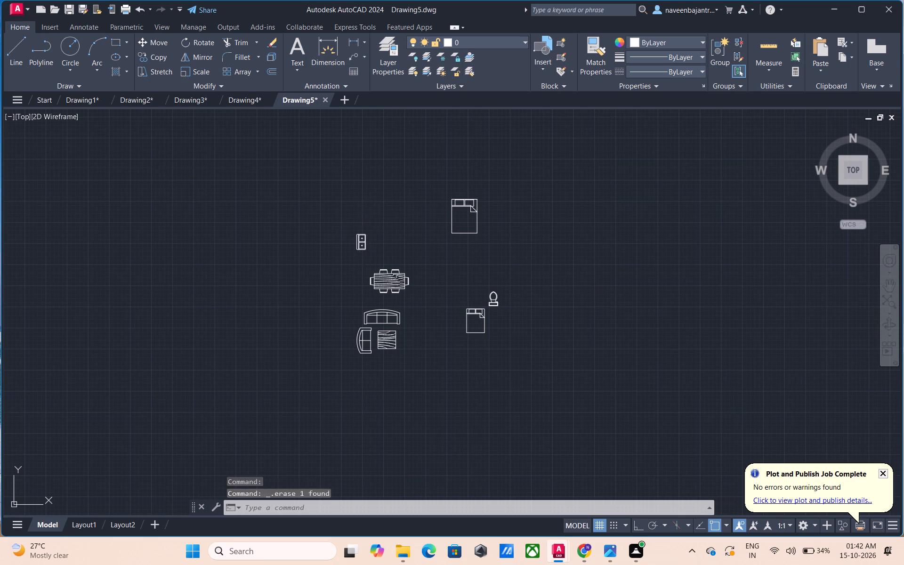
key("Delete")
left_click(394, 283)
key("Delete")
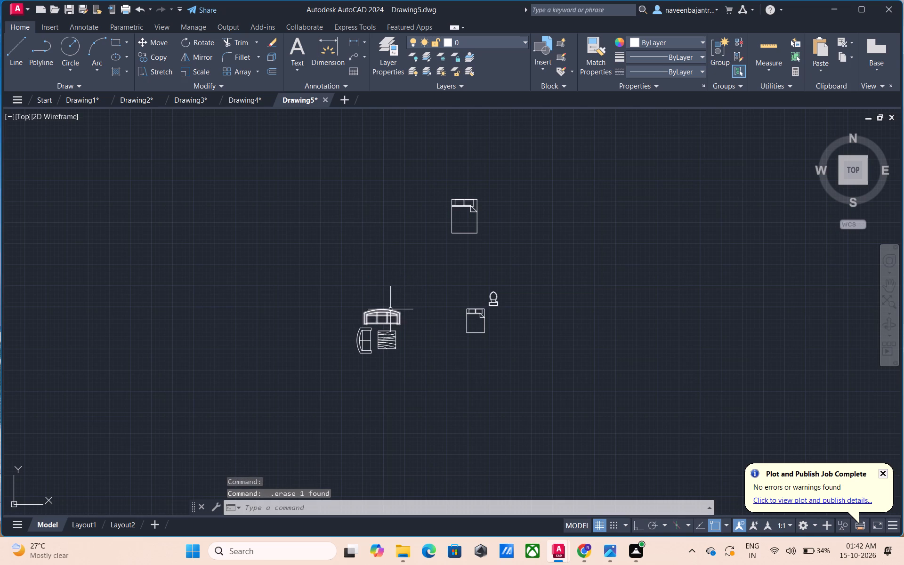
Erase the copied living room furniture: the long sofa, the coffee table and the side sofa.
left_click(390, 309)
key("Delete")
left_click(389, 336)
key("Delete")
left_click(371, 342)
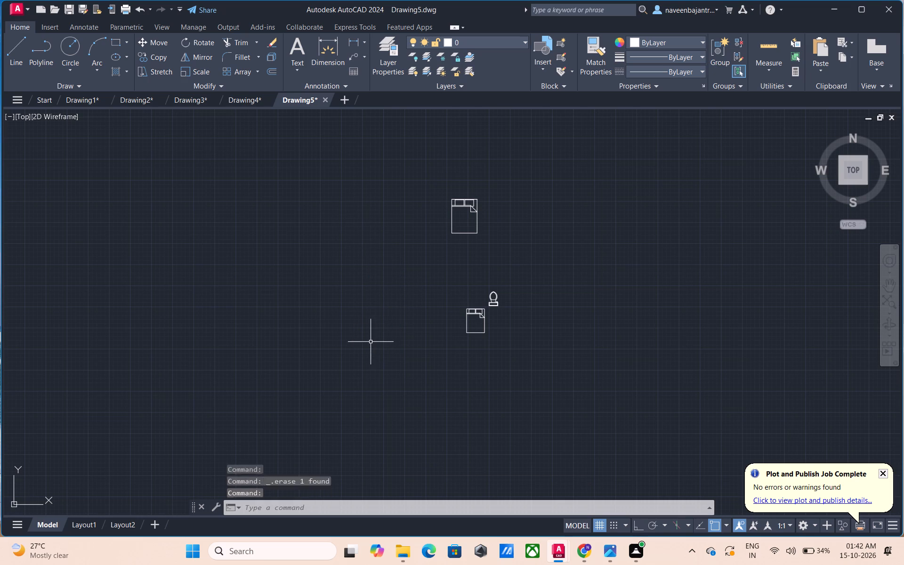
key("Delete")
Erase the copied small bed, toilet and large bed.
left_click(468, 315)
key("Delete")
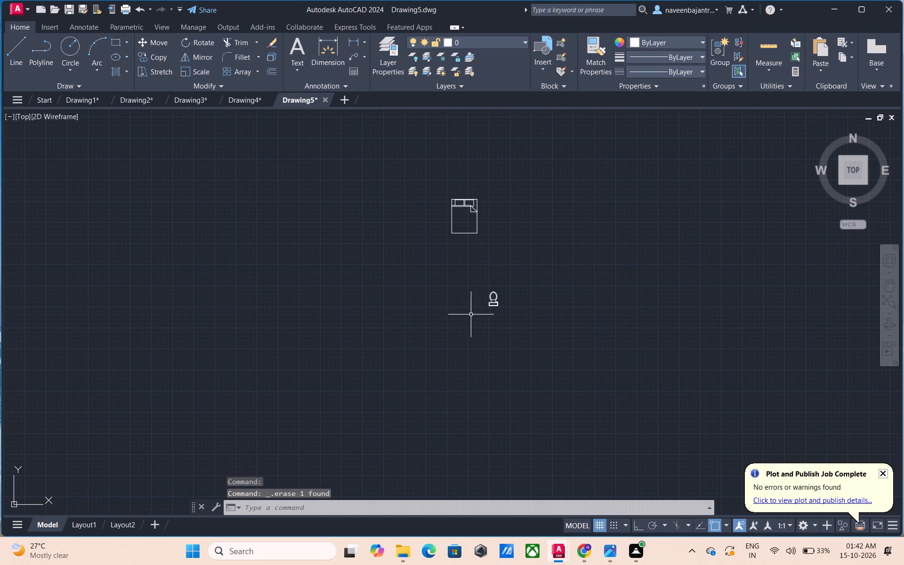
left_click(493, 305)
key("Delete")
left_click(470, 205)
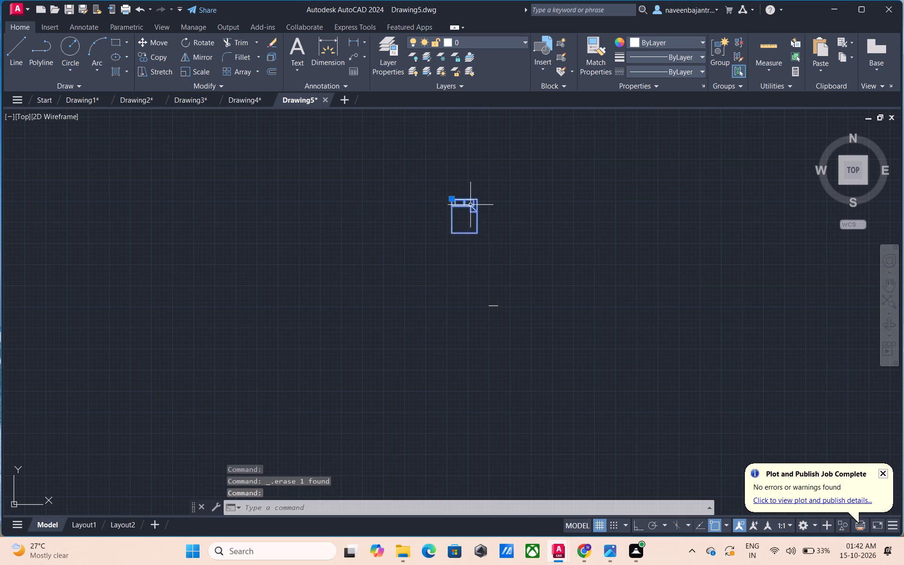
key("Delete")
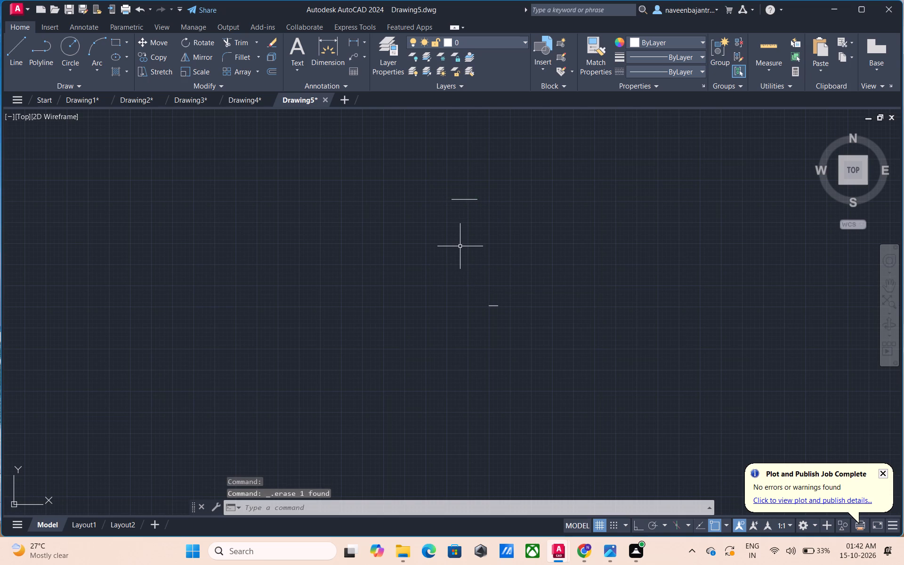
Trim away the two short leftover lines where the large bed's head and the toilet's base stood.
key("Escape")
type("tr")
key("space")
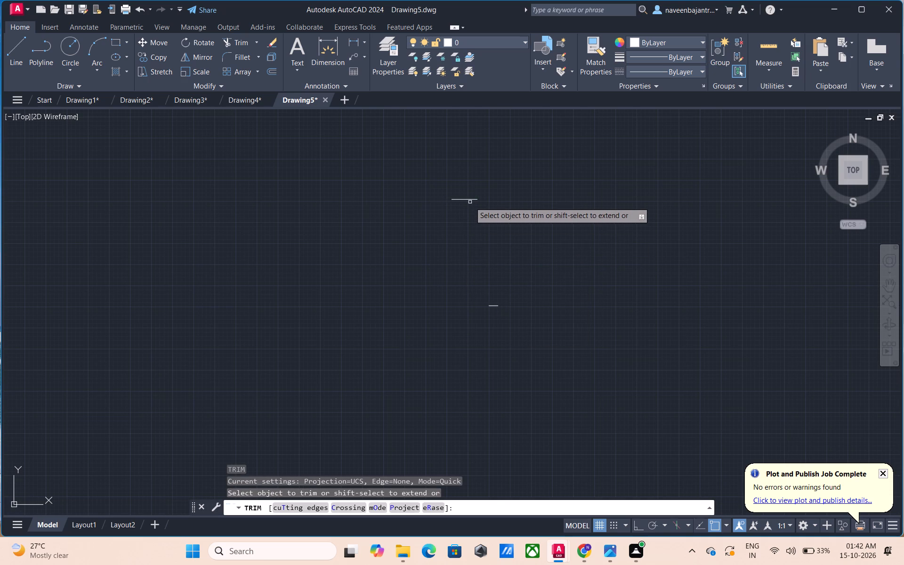
left_click(469, 200)
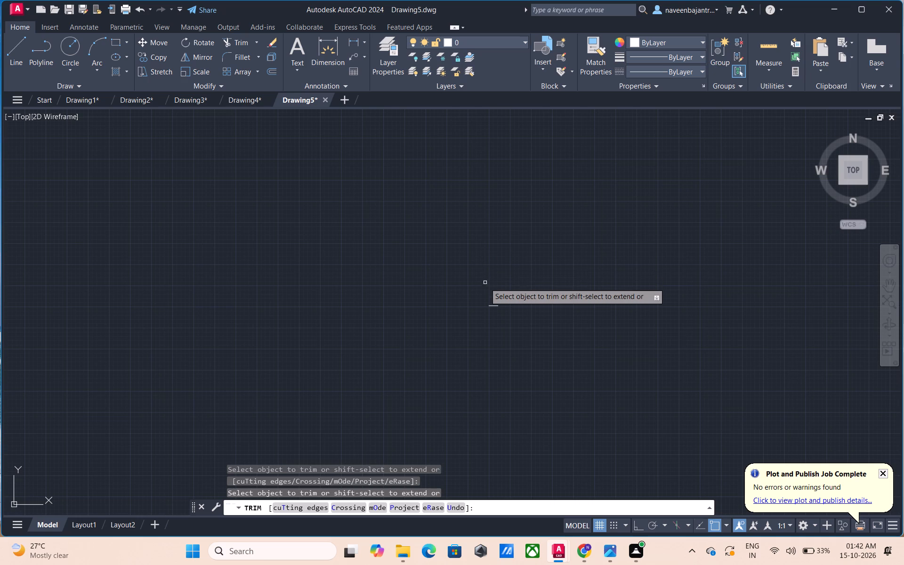
left_click(489, 305)
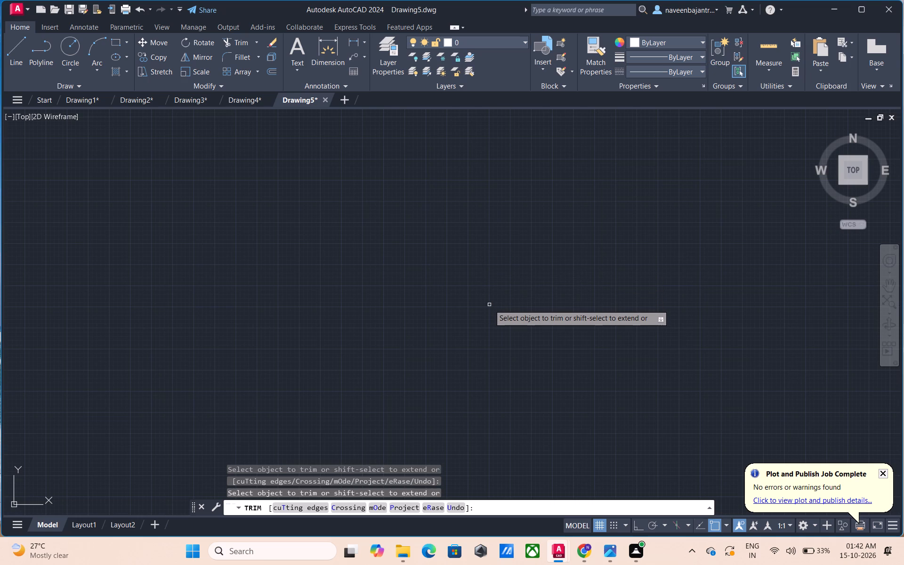
scroll(489, 305, "down", 5)
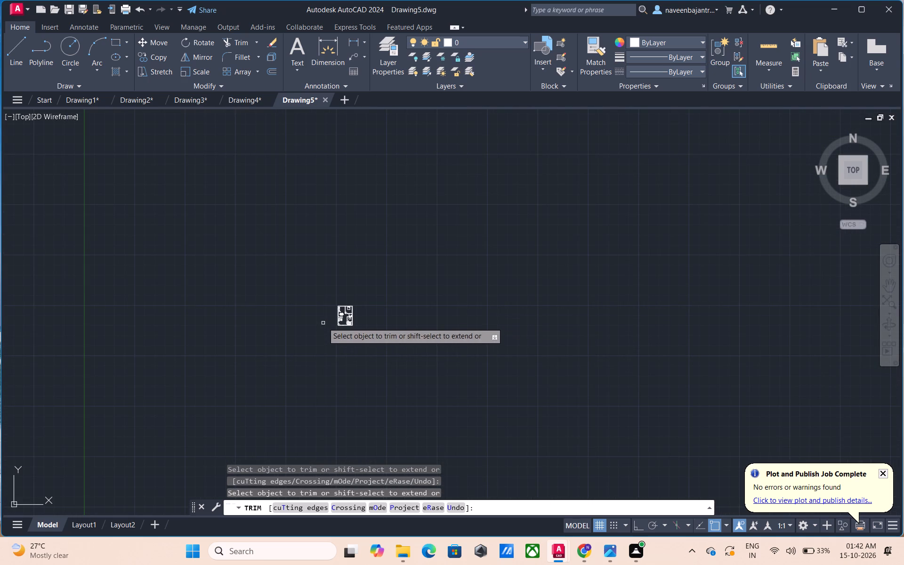
scroll(339, 315, "up", 5)
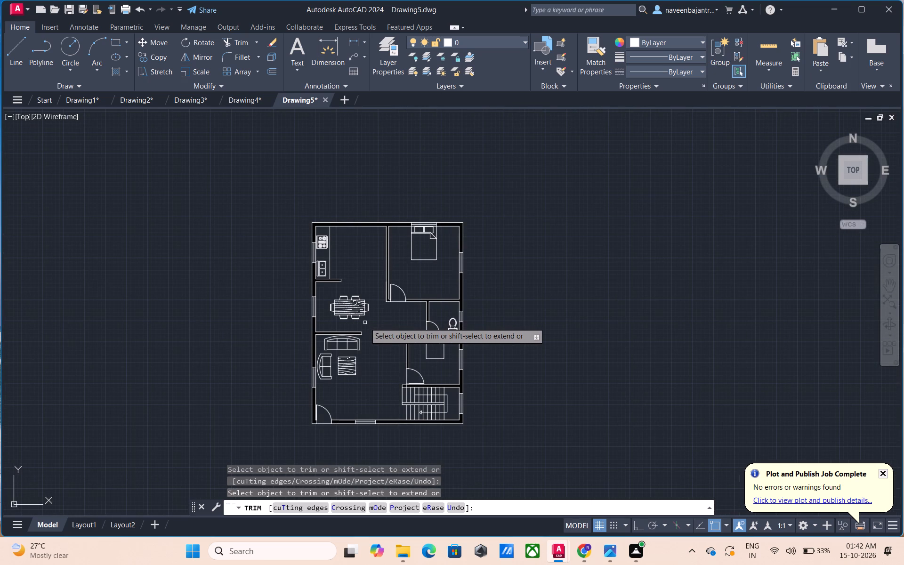
scroll(365, 323, "up", 1)
middle_click_drag(365, 323, 382, 303)
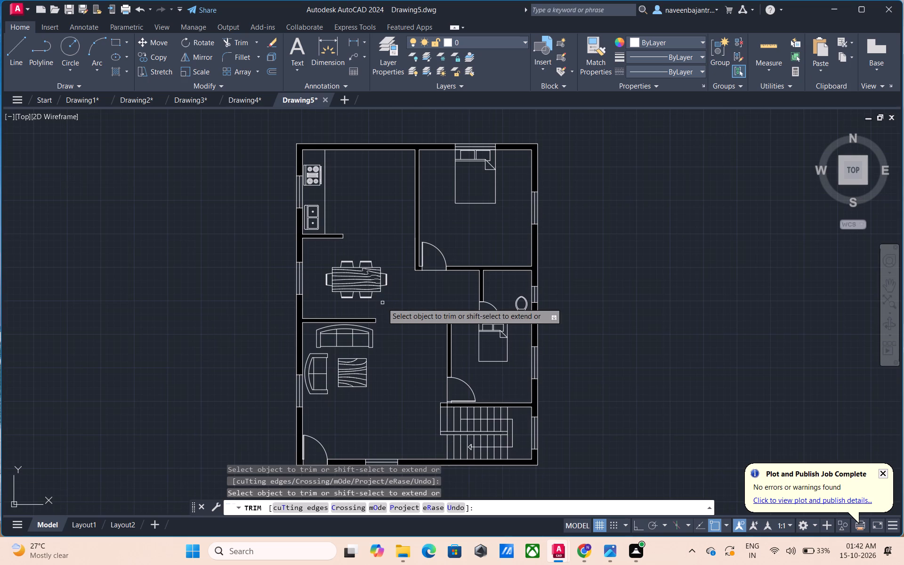
key("Escape")
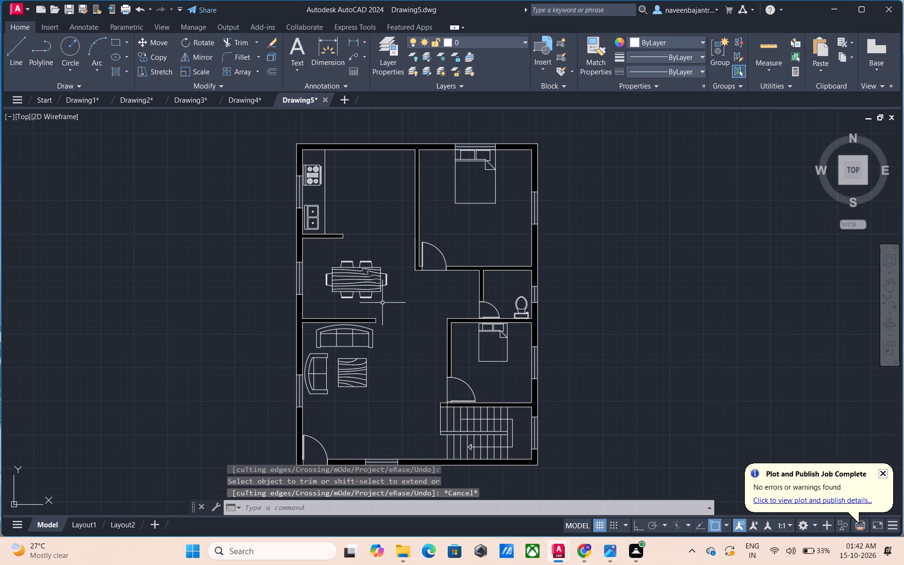
Open DesignCenter and look through its folder tree, from the local drives and sheet folders back to the AutoCAD 2024 program folders.
key("Escape")
type("dc")
key("space")
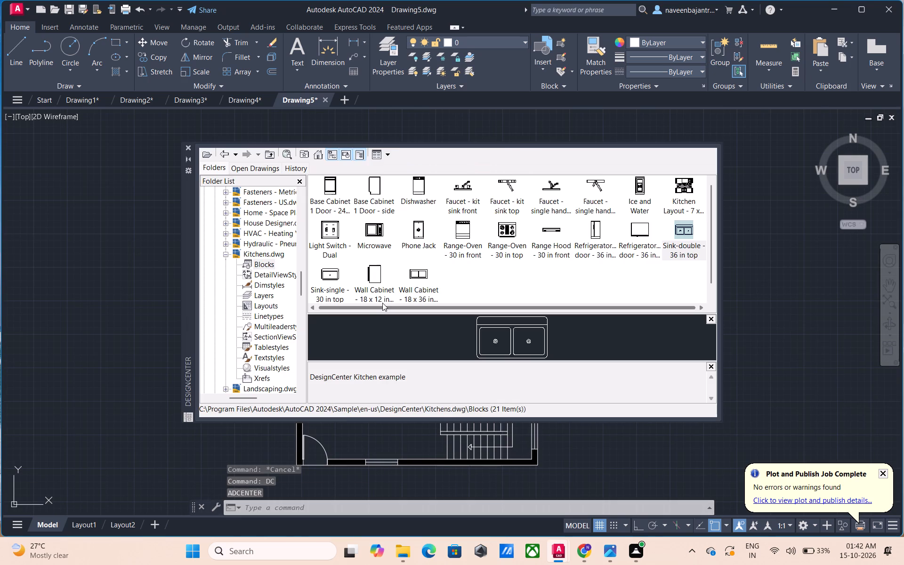
scroll(279, 289, "down", 16)
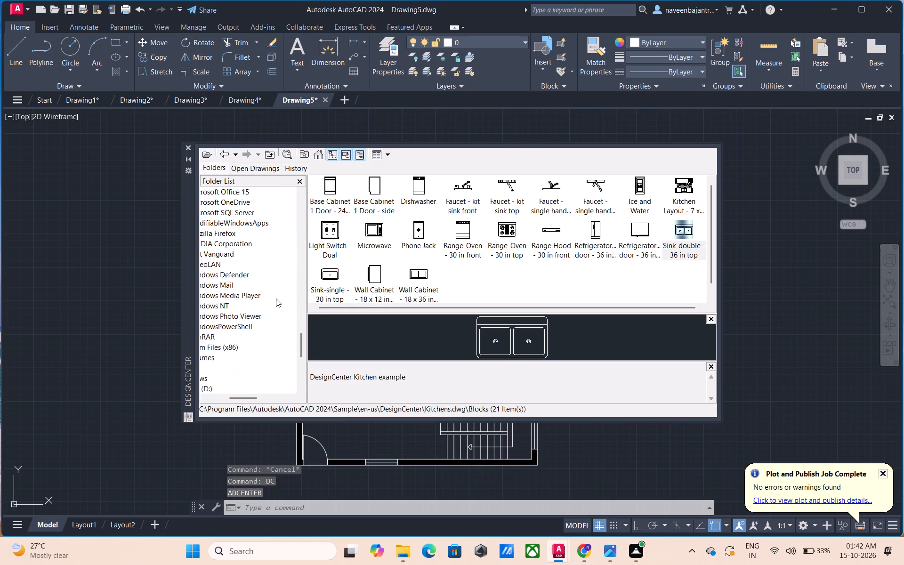
scroll(276, 299, "down", 14)
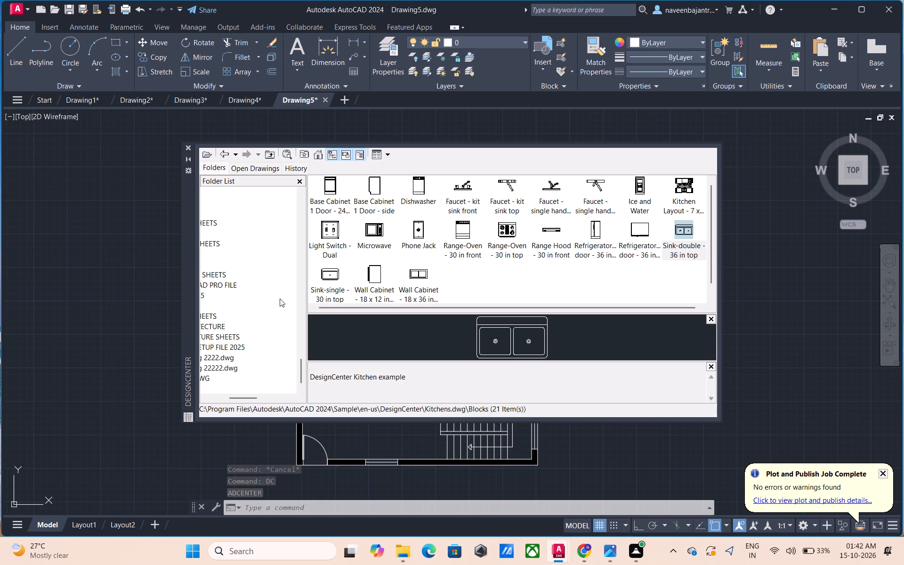
scroll(280, 299, "up", 1)
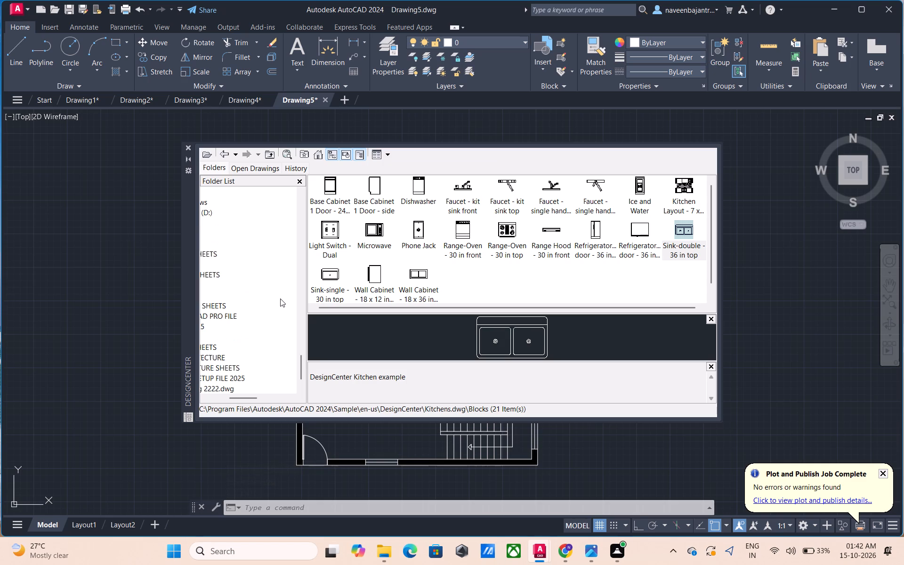
scroll(280, 299, "up", 1)
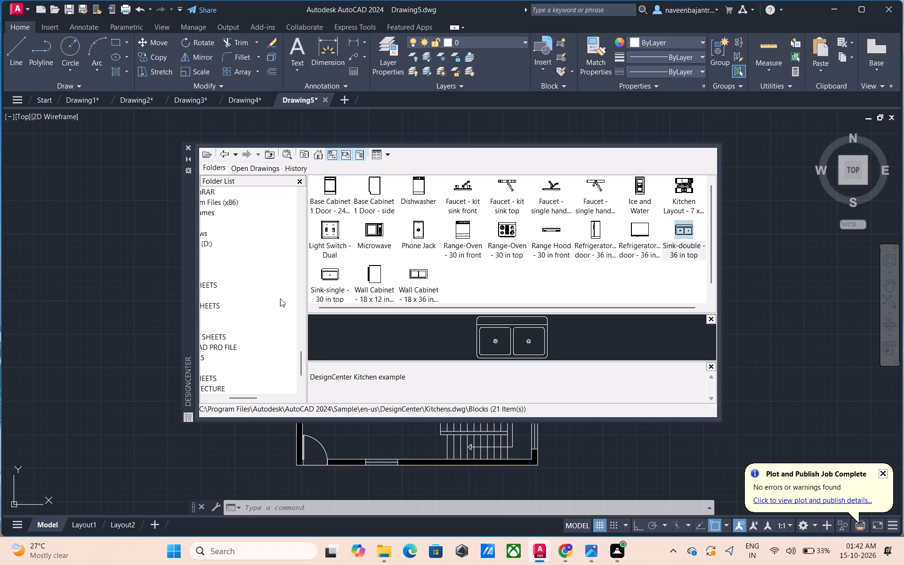
scroll(280, 299, "up", 1)
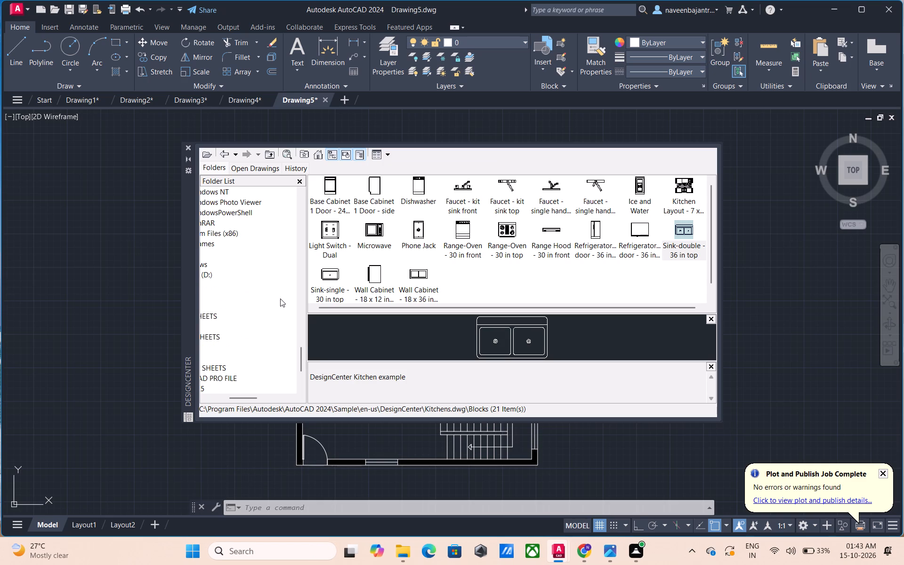
left_click_drag(250, 398, 235, 400)
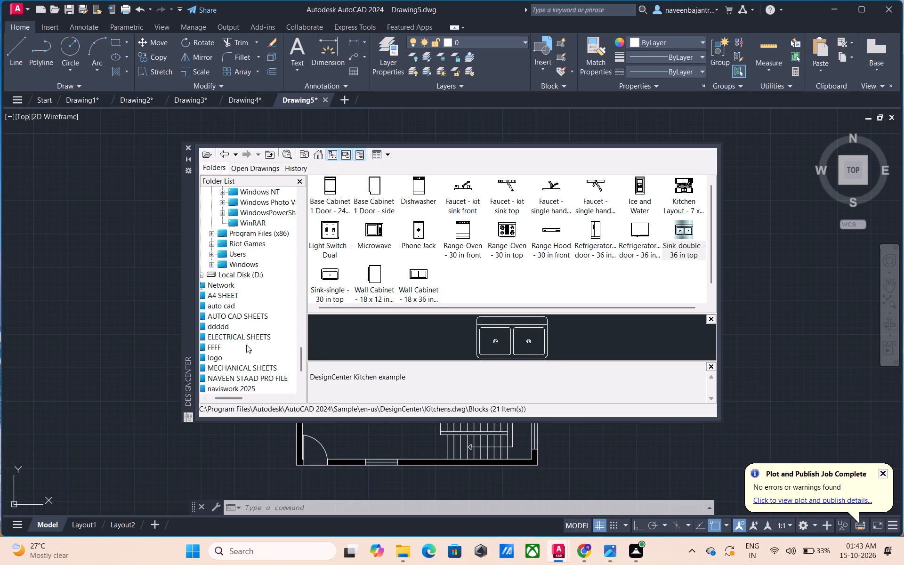
scroll(250, 339, "up", 1)
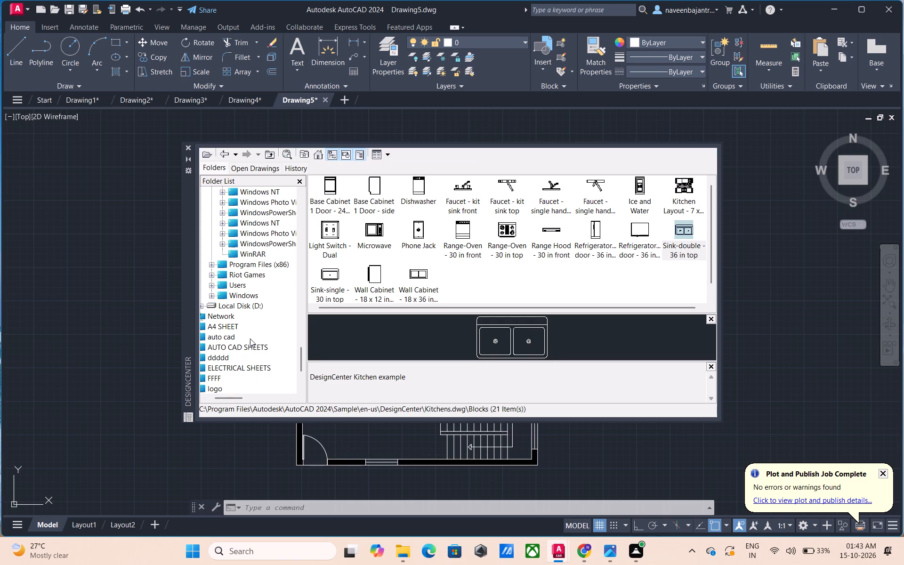
scroll(250, 339, "up", 1)
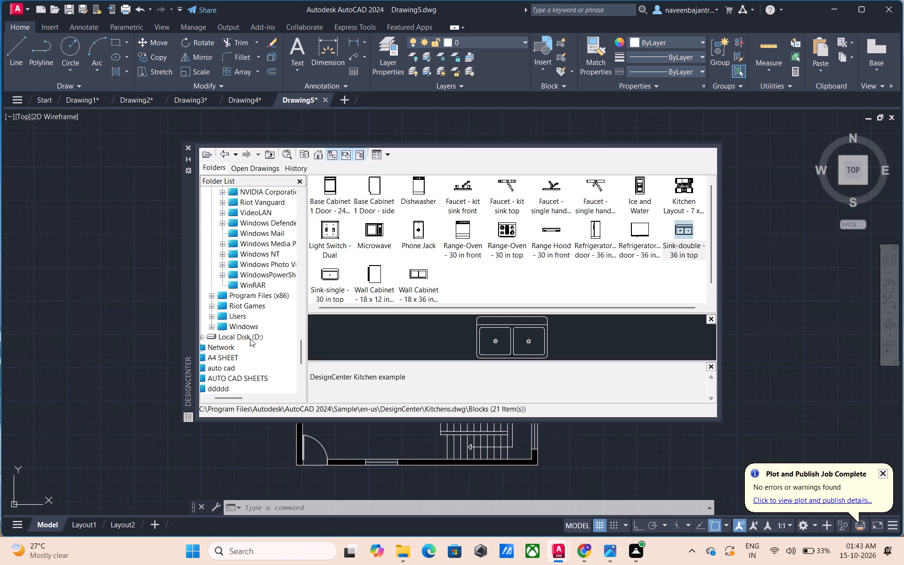
scroll(250, 339, "up", 1)
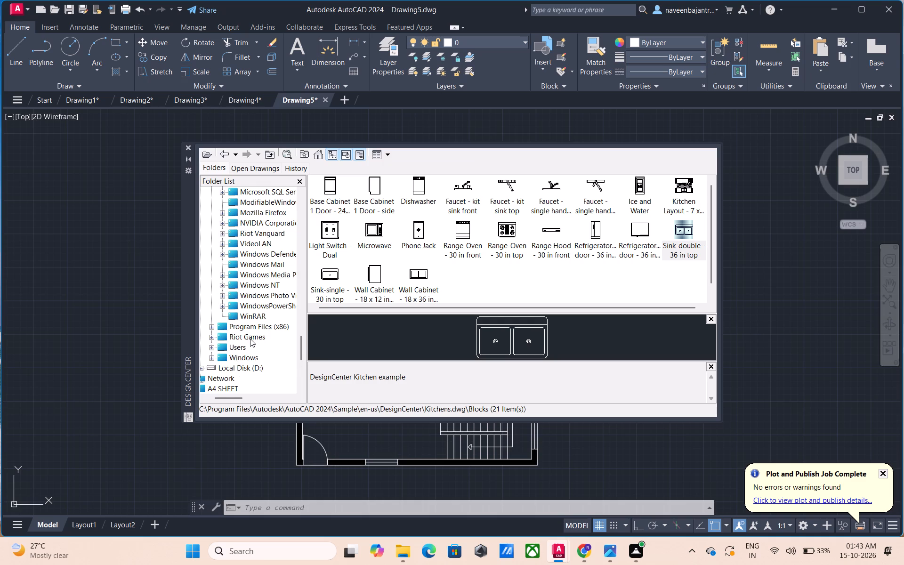
scroll(250, 339, "up", 1)
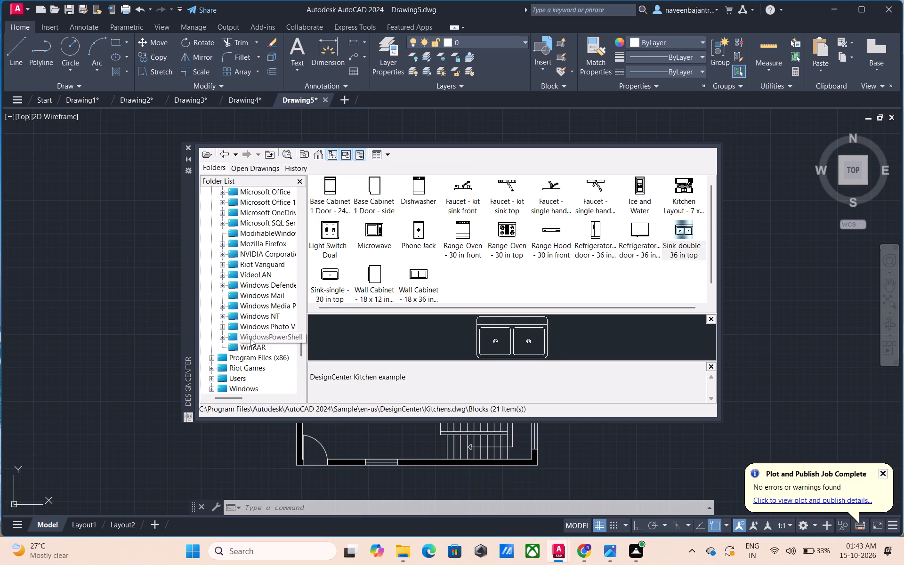
scroll(250, 339, "up", 1)
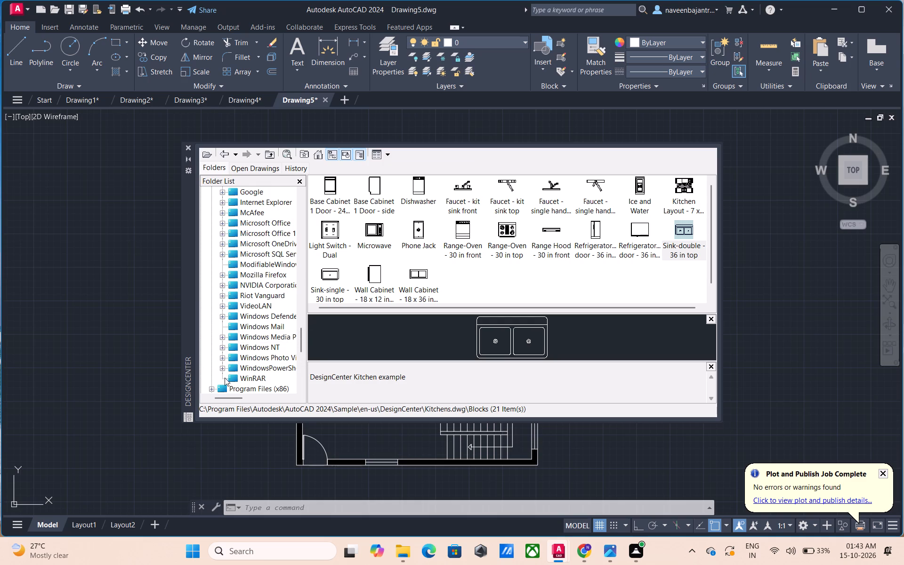
left_click_drag(224, 396, 226, 396)
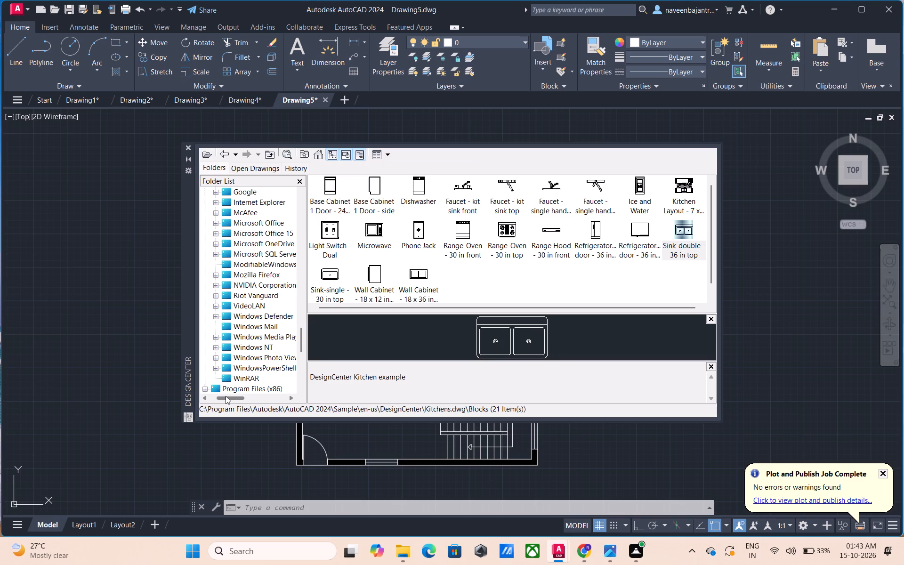
left_click_drag(226, 396, 228, 396)
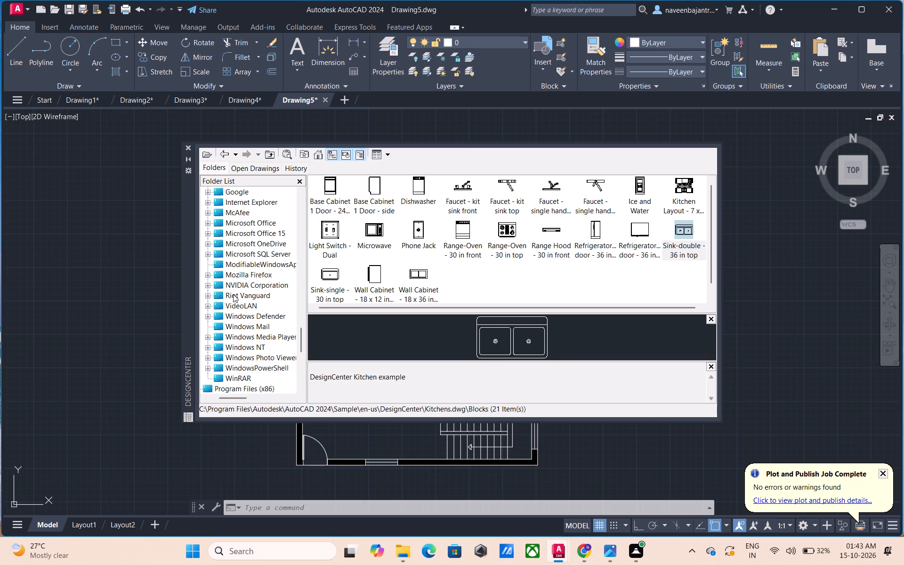
scroll(233, 294, "up", 1)
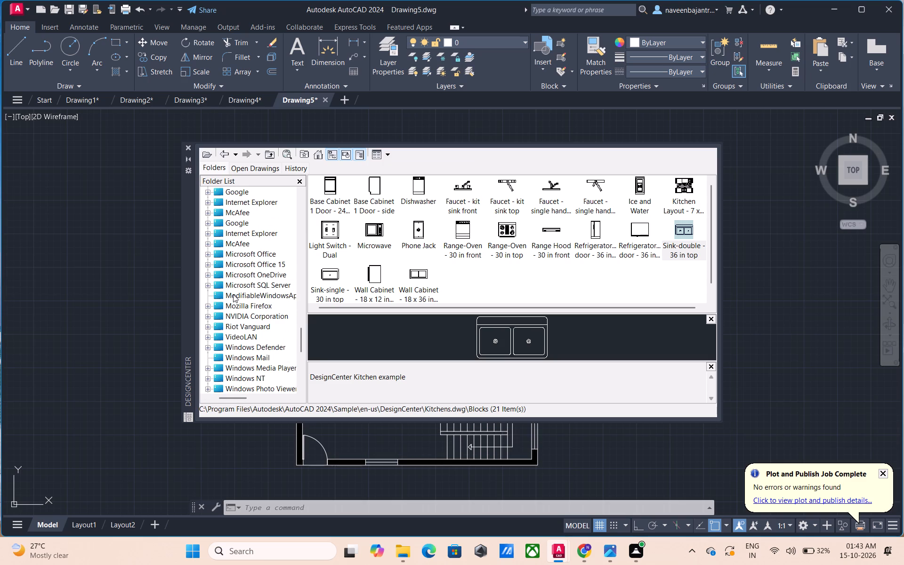
scroll(233, 294, "up", 1)
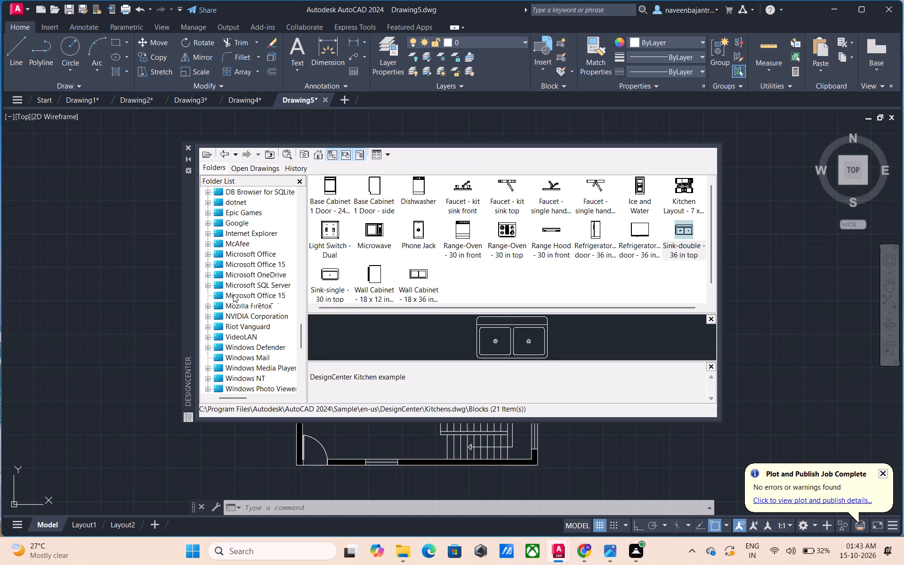
scroll(233, 294, "up", 1)
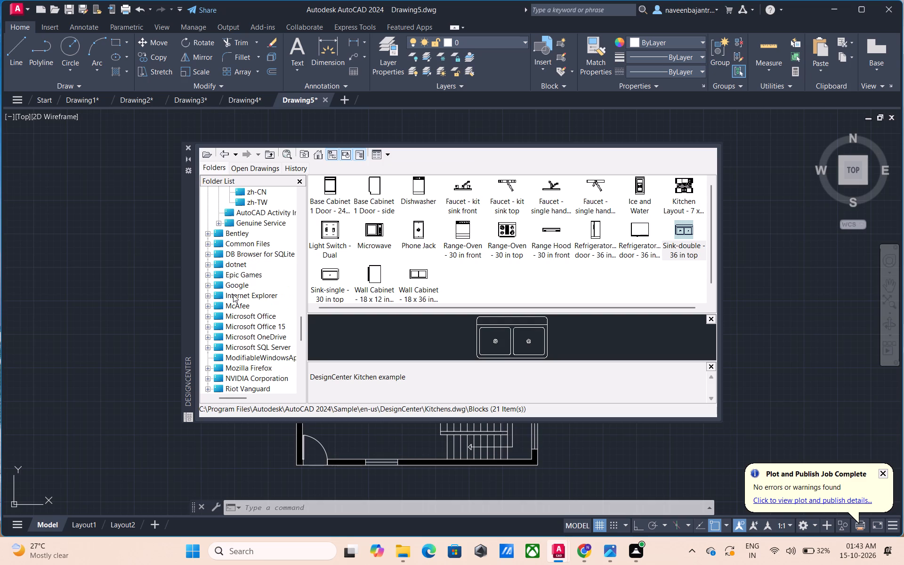
scroll(233, 294, "up", 1)
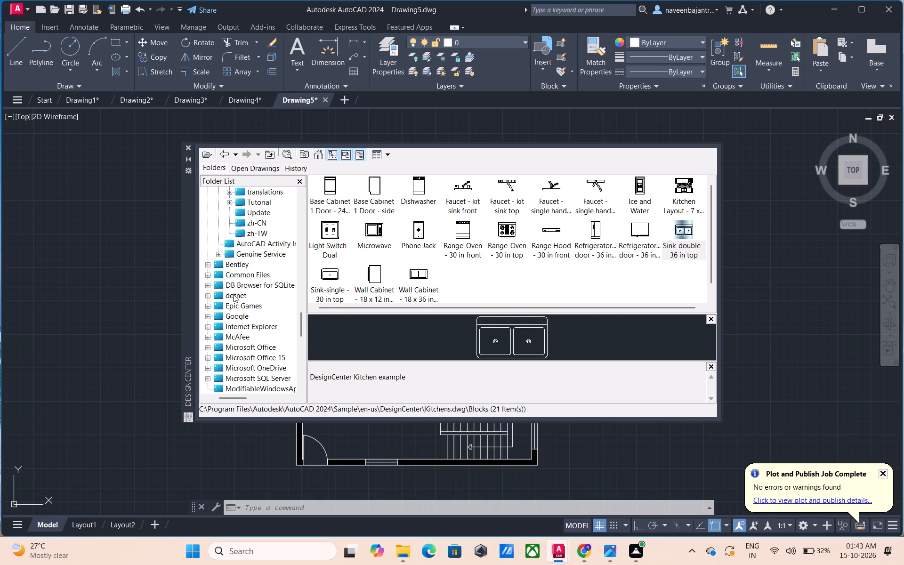
scroll(233, 294, "up", 1)
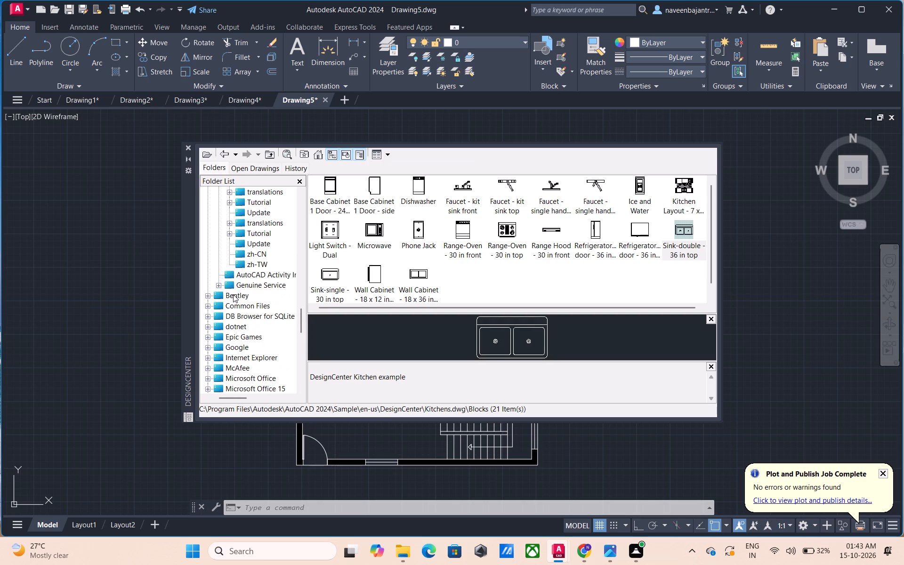
scroll(233, 294, "up", 1)
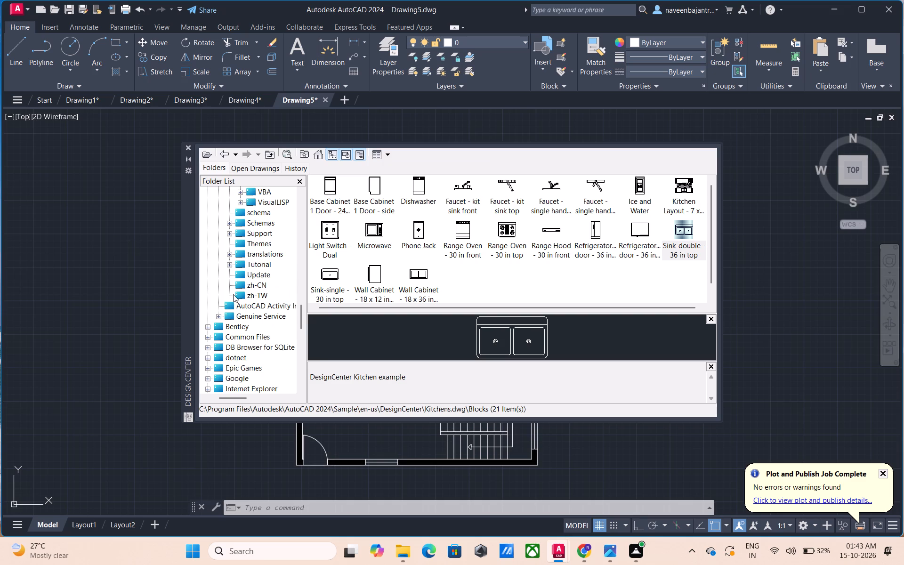
scroll(233, 294, "up", 1)
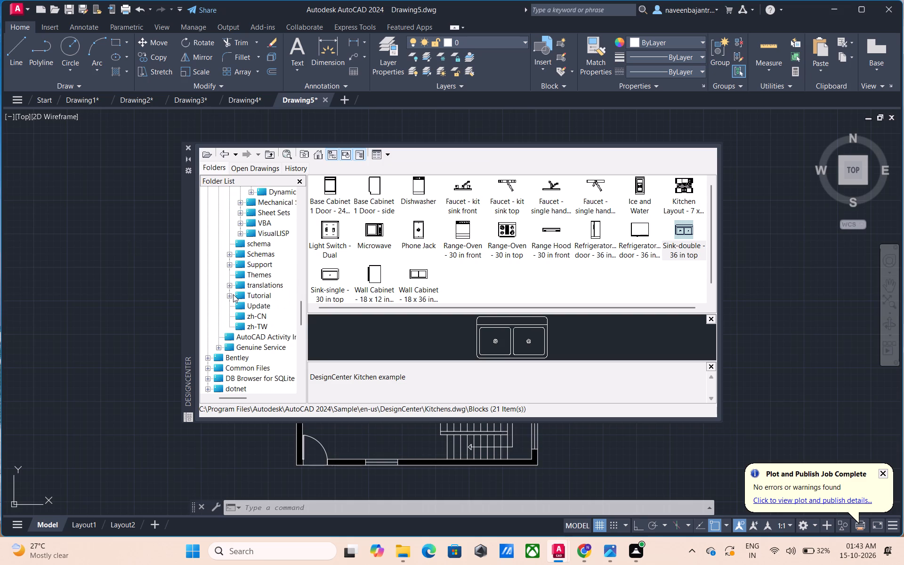
scroll(233, 294, "up", 1)
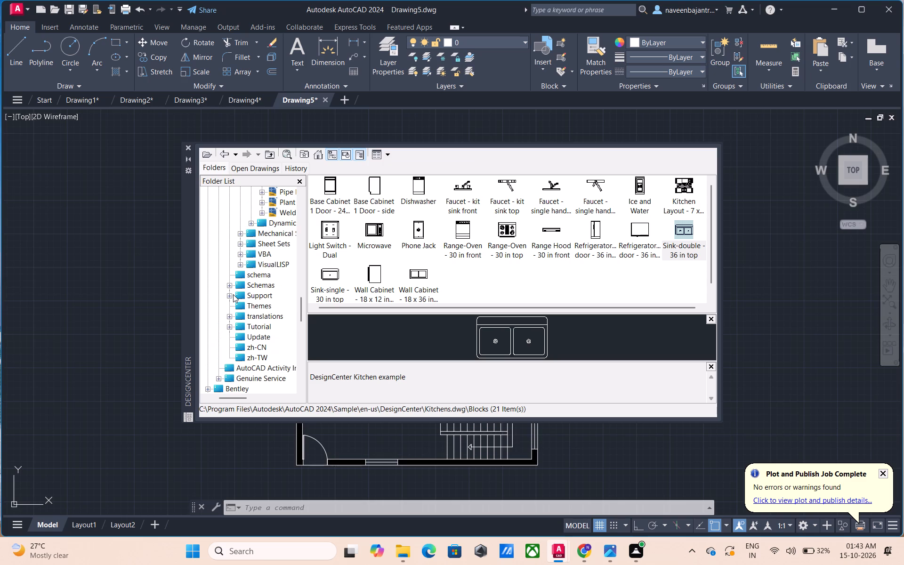
scroll(233, 294, "up", 1)
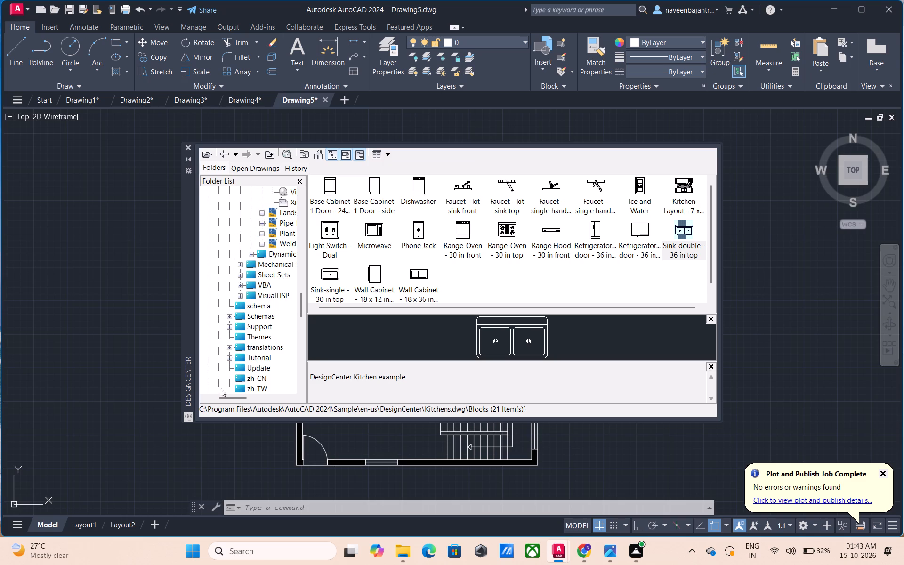
Examine the sample drawings in the DesignCenter folder around Kitchens.dwg, such as House Designer.dwg, Home - Space Planner and Landscaping.dwg.
left_click_drag(222, 395, 226, 395)
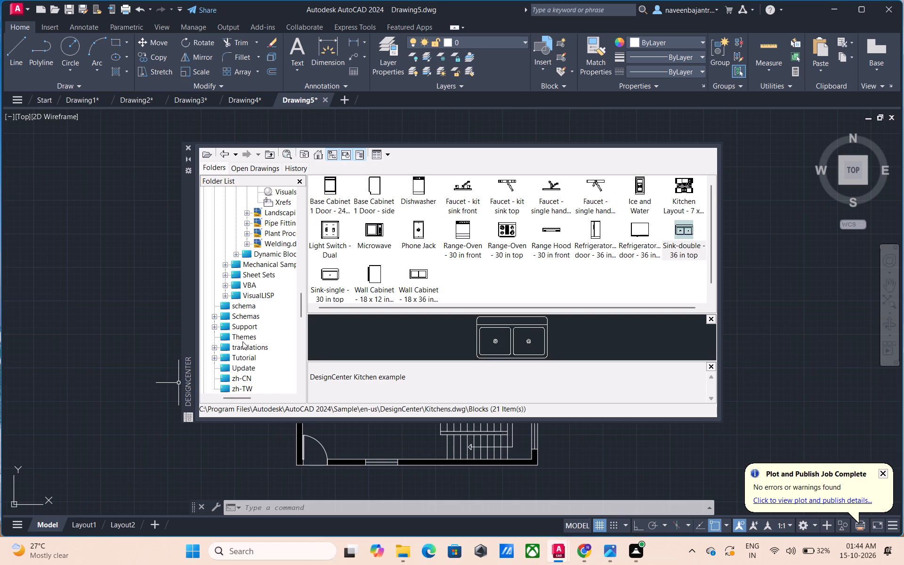
scroll(242, 340, "up", 1)
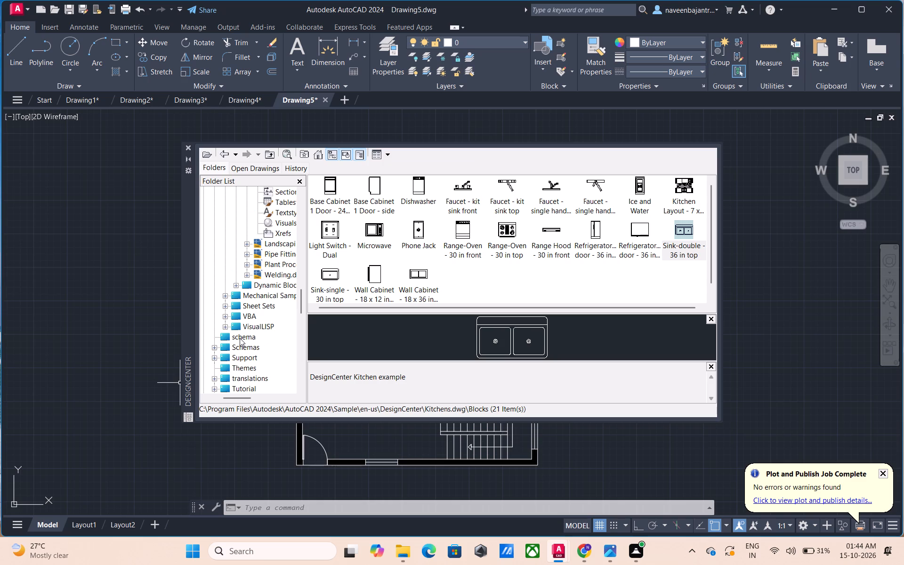
left_click(232, 400)
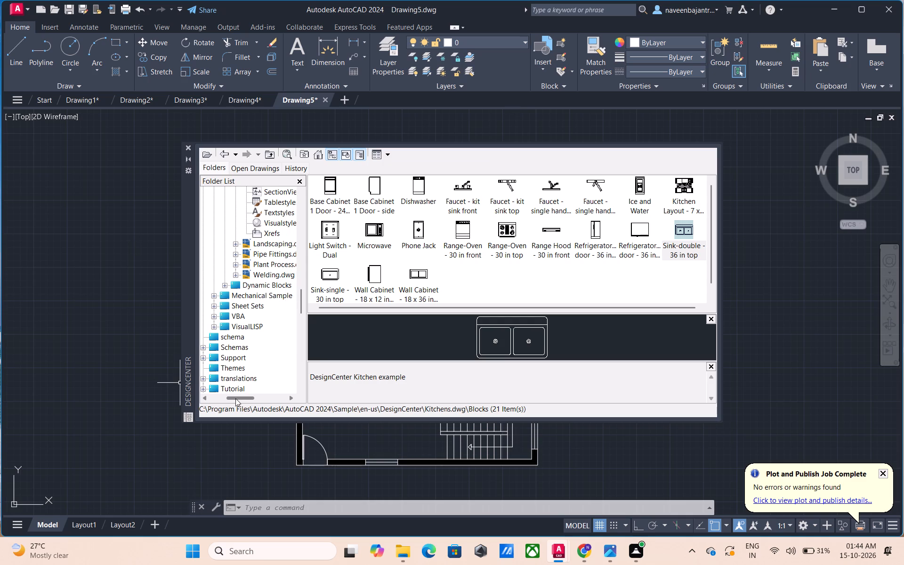
scroll(262, 353, "up", 1)
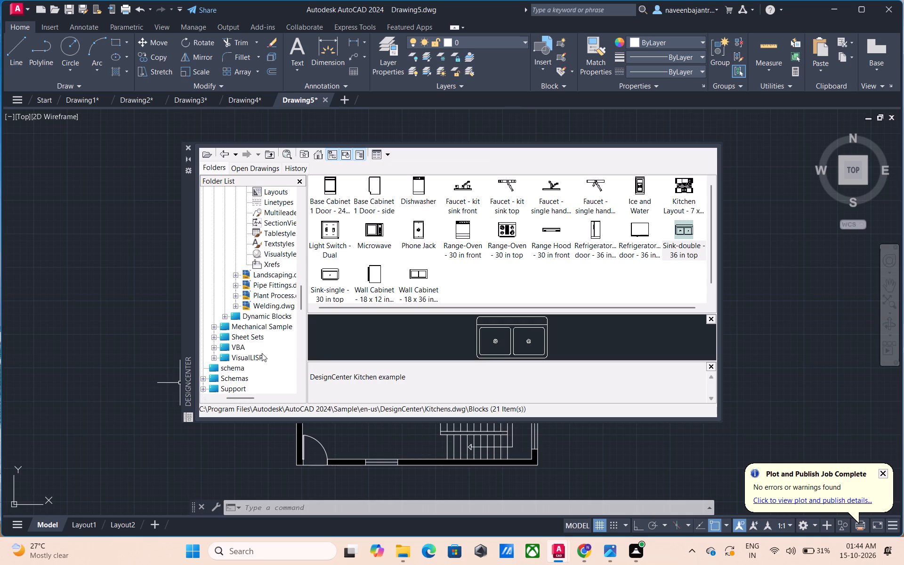
scroll(262, 353, "up", 2)
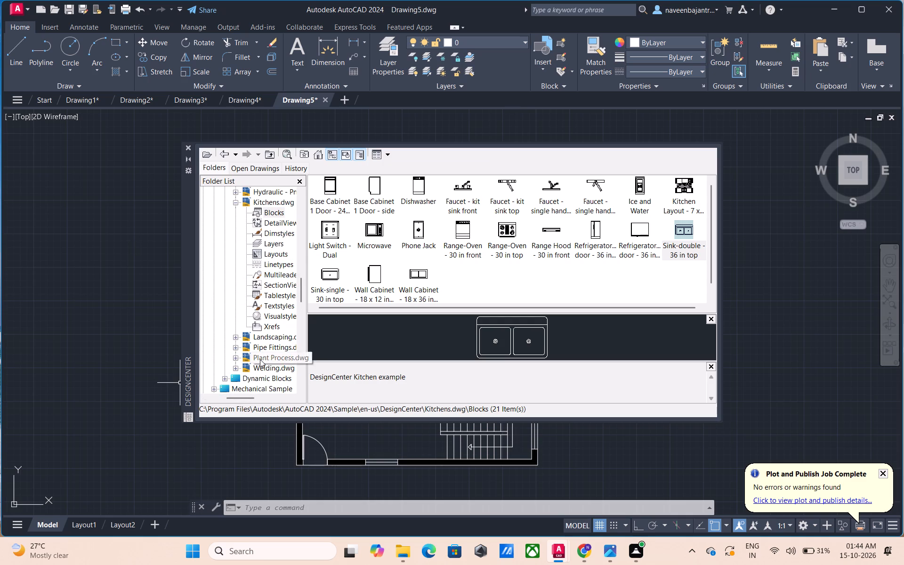
left_click_drag(246, 395, 250, 395)
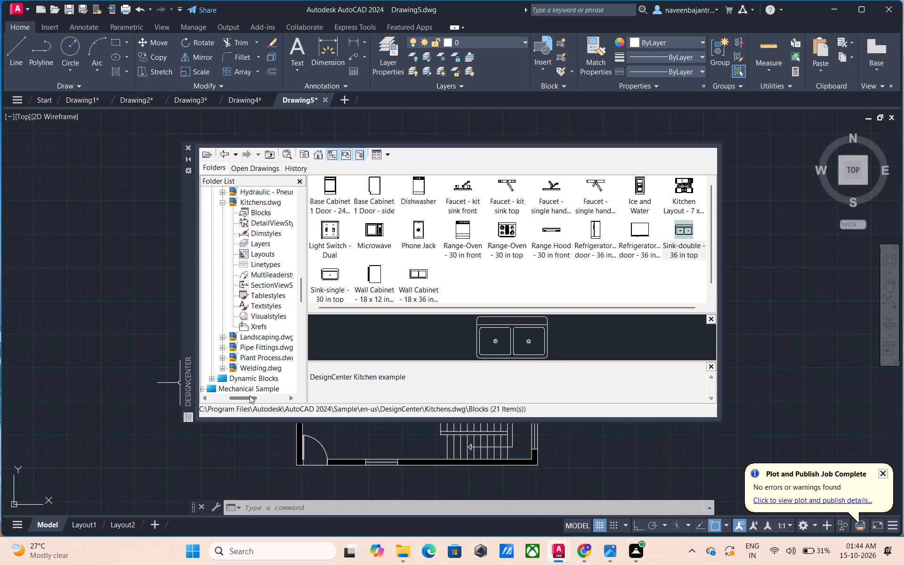
left_click_drag(250, 395, 254, 395)
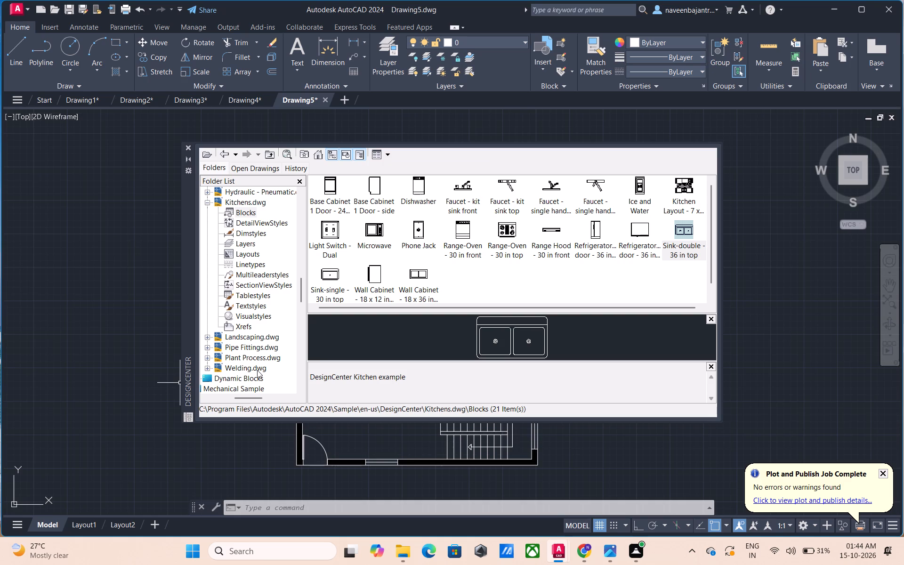
scroll(257, 370, "up", 1)
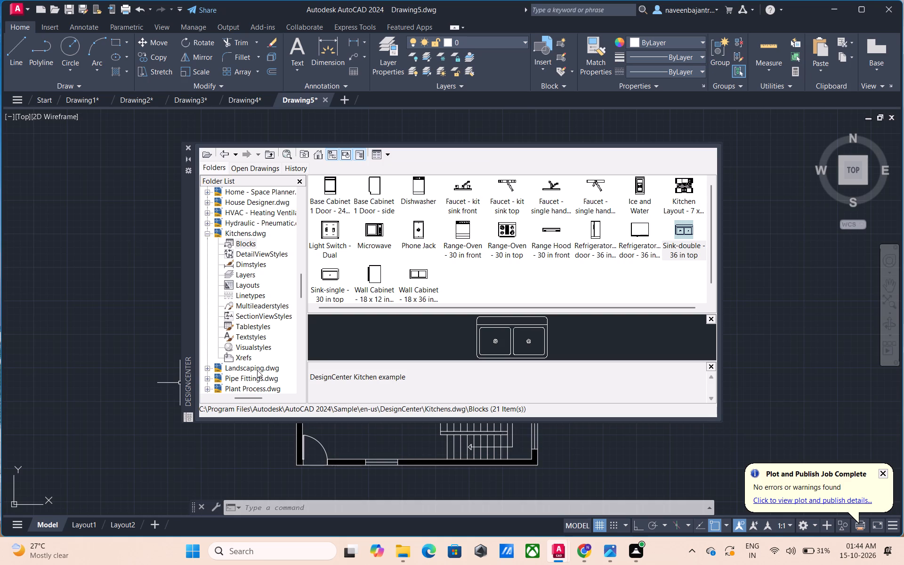
scroll(257, 370, "up", 1)
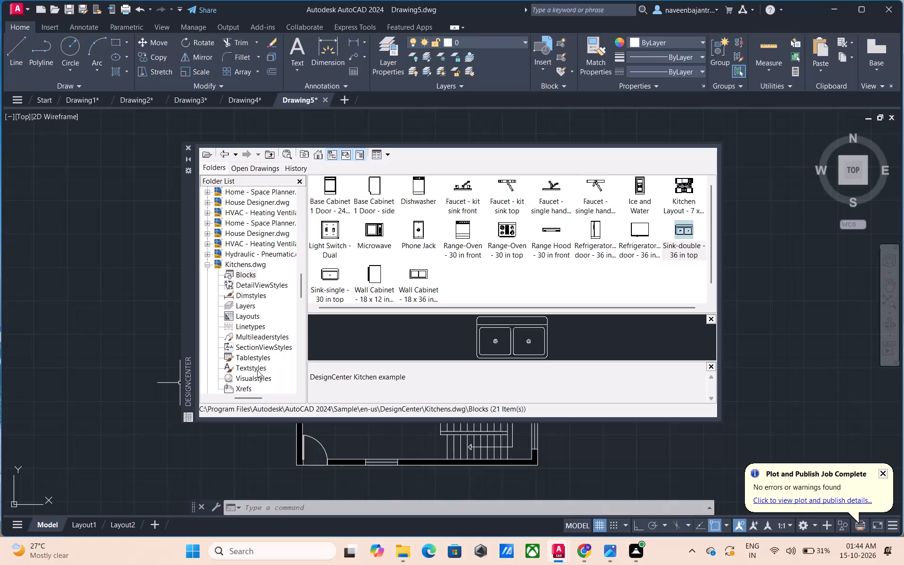
scroll(257, 370, "up", 1)
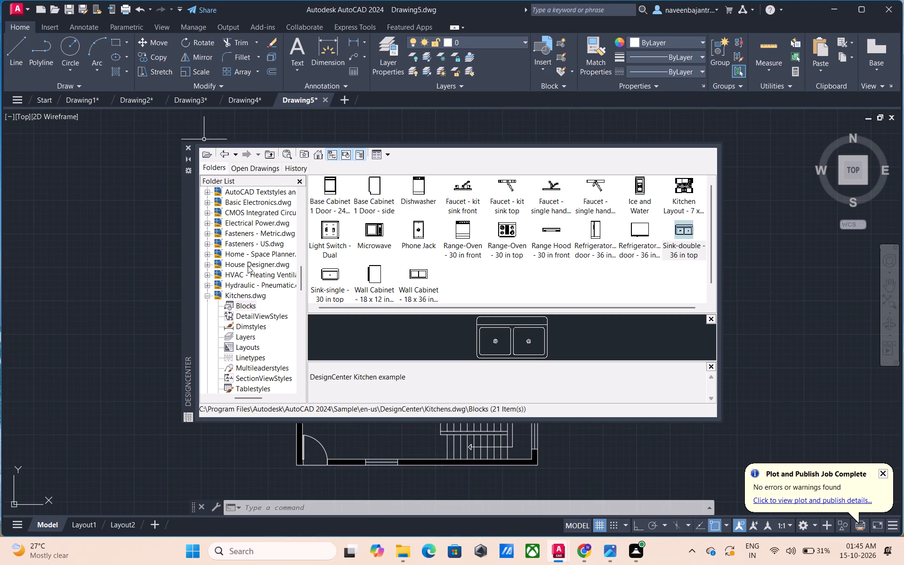
scroll(248, 266, "up", 1)
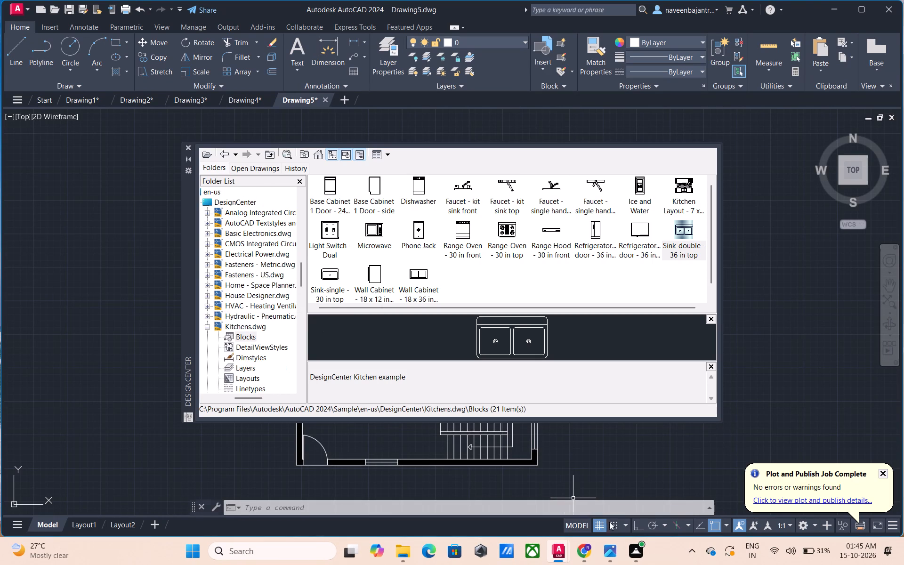
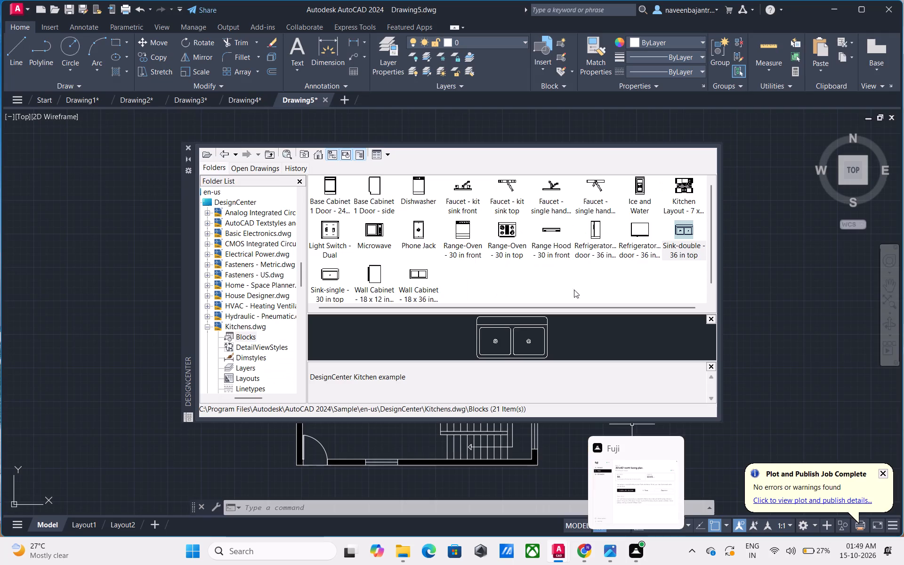
Close the DesignCenter palette to uncover the floor plan.
left_click(187, 147)
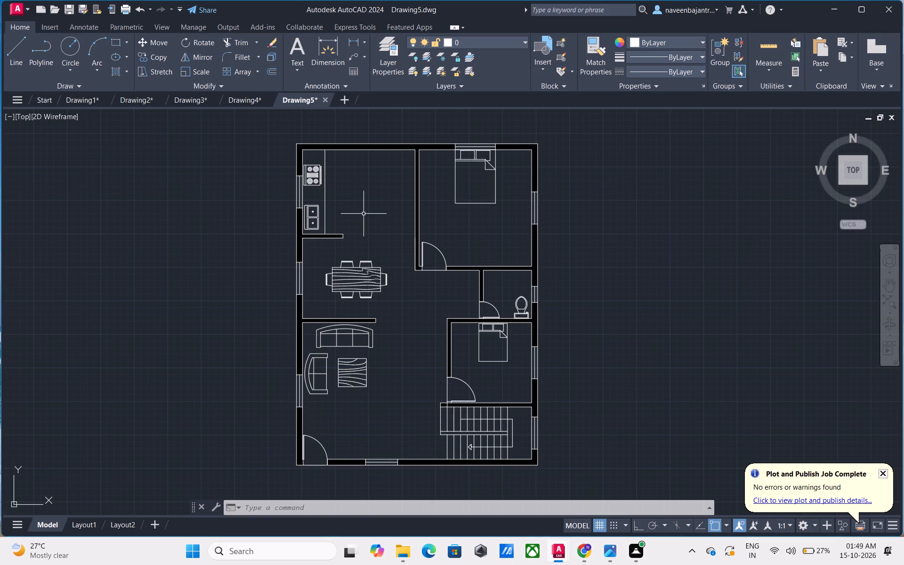
Place a multiline text box in the kitchen between the counter and the bedroom wall, with a 7" text height.
middle_click_drag(364, 202, 325, 242)
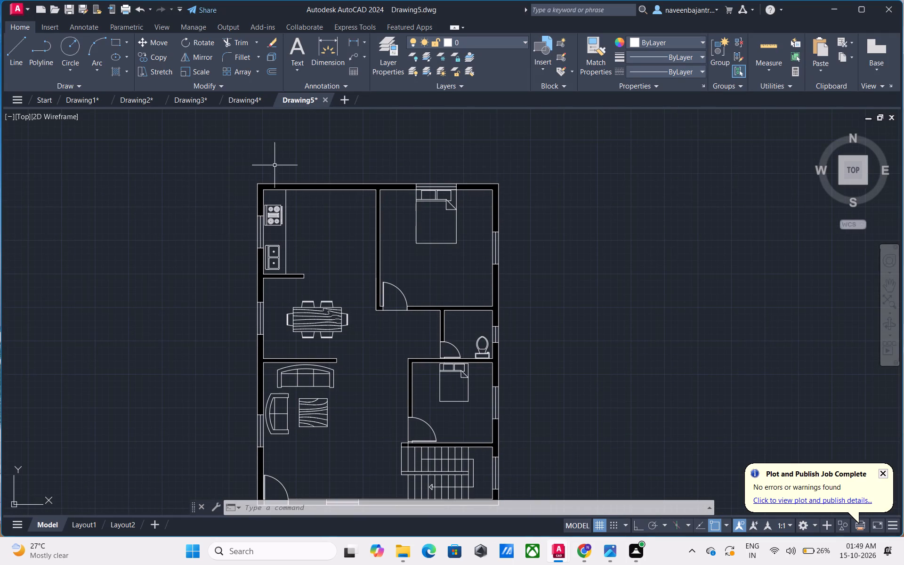
left_click(294, 47)
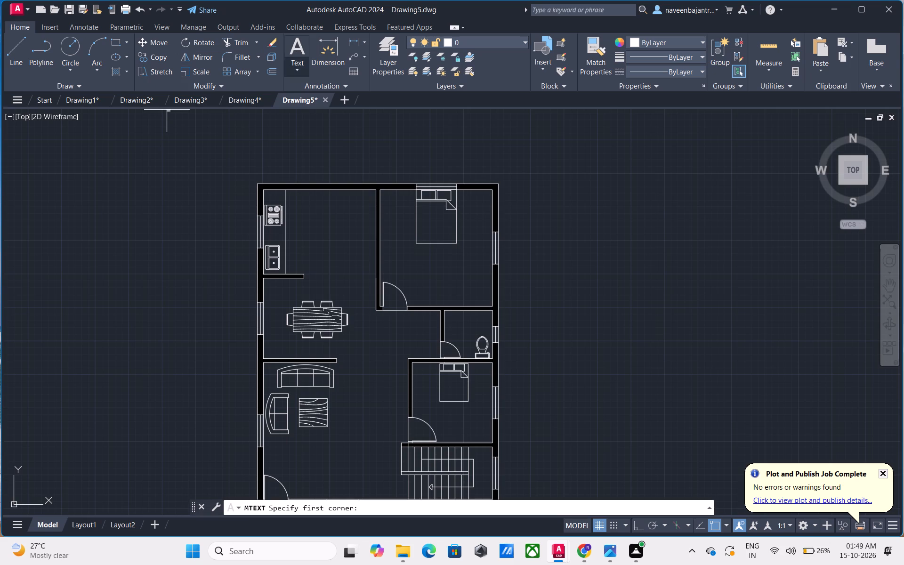
left_click(303, 226)
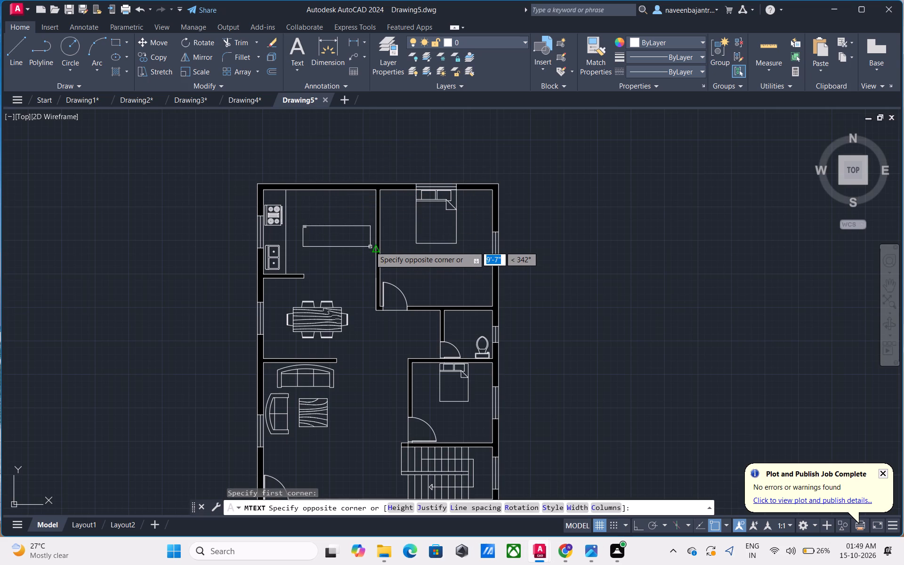
left_click(365, 247)
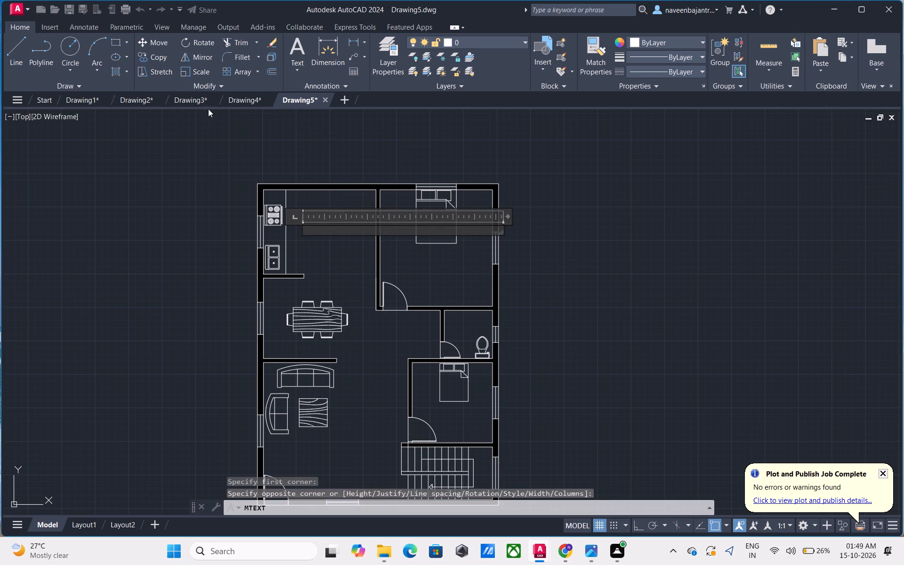
left_click(137, 56)
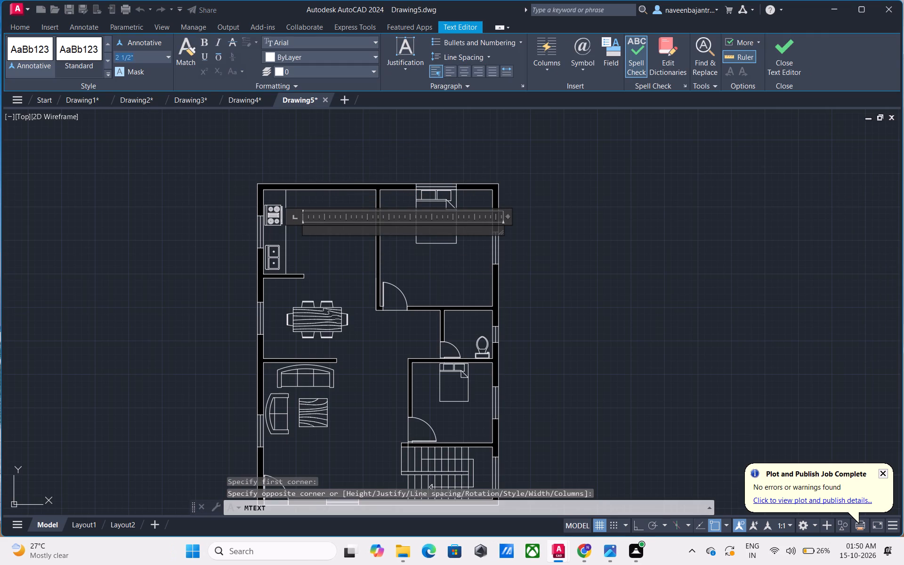
key("7")
key("shift+quotedbl")
key("Return")
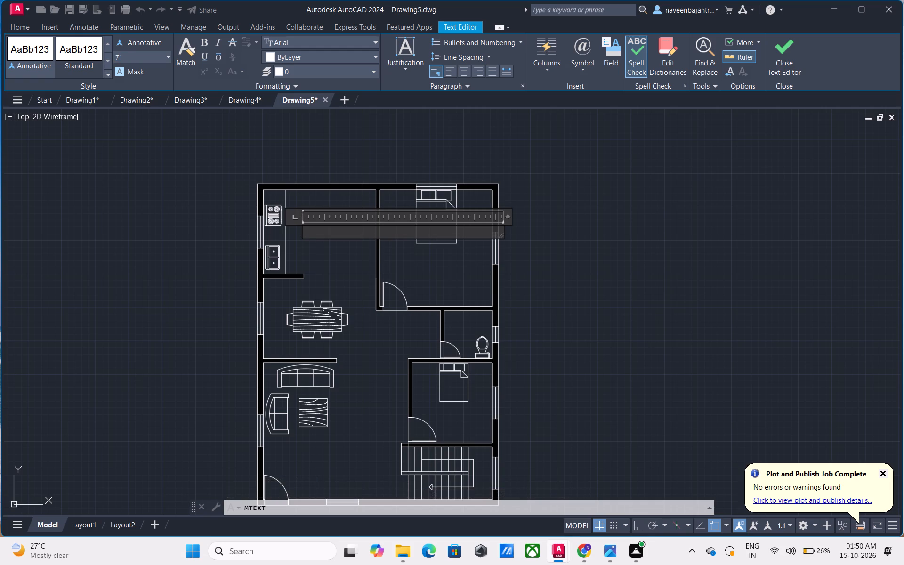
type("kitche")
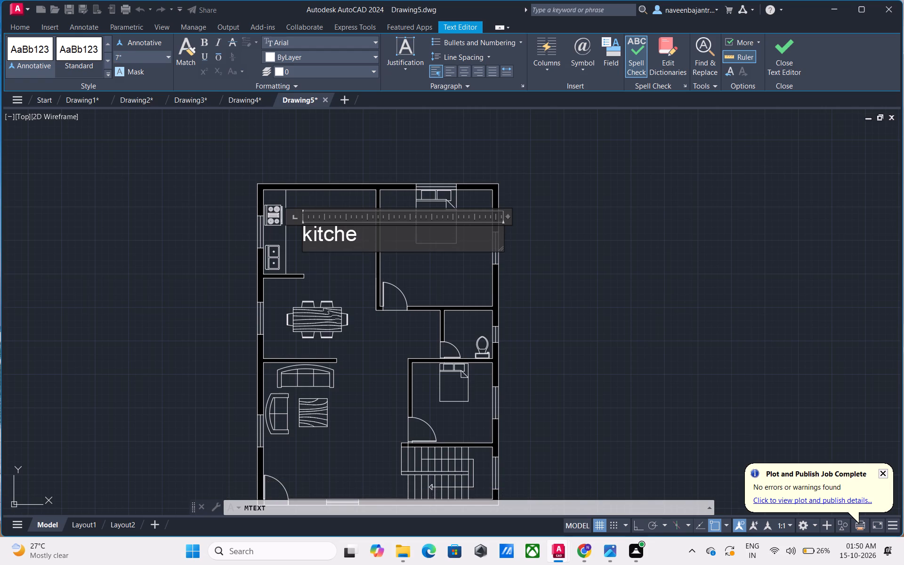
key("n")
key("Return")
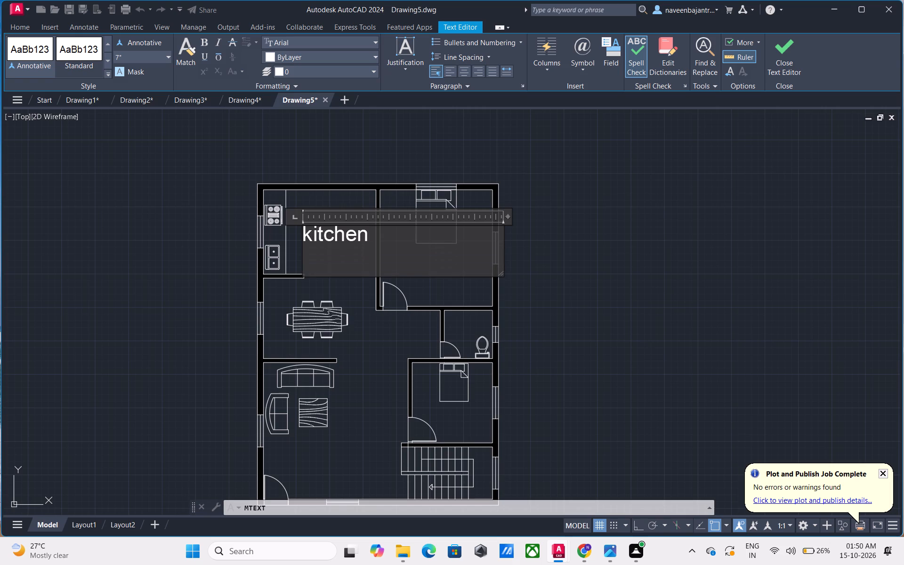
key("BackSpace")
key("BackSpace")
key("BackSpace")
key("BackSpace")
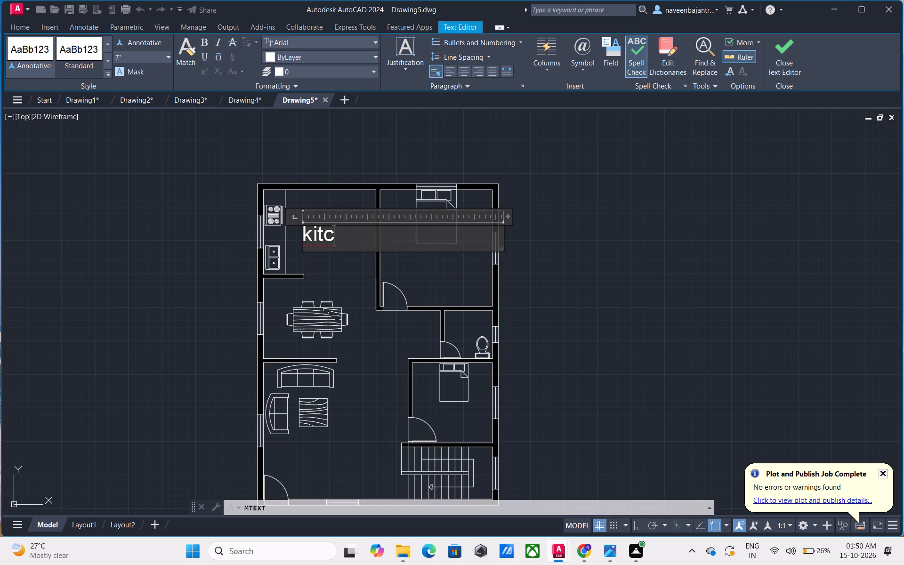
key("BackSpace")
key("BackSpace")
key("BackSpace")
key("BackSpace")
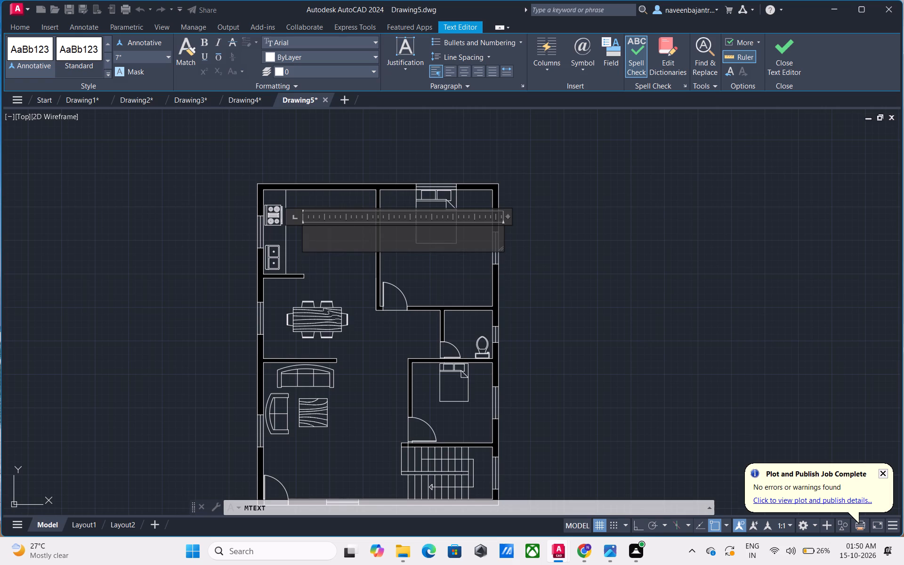
Enter the kitchen label on two lines: KITCHEN and 14'x10'6".
type("KITCHE")
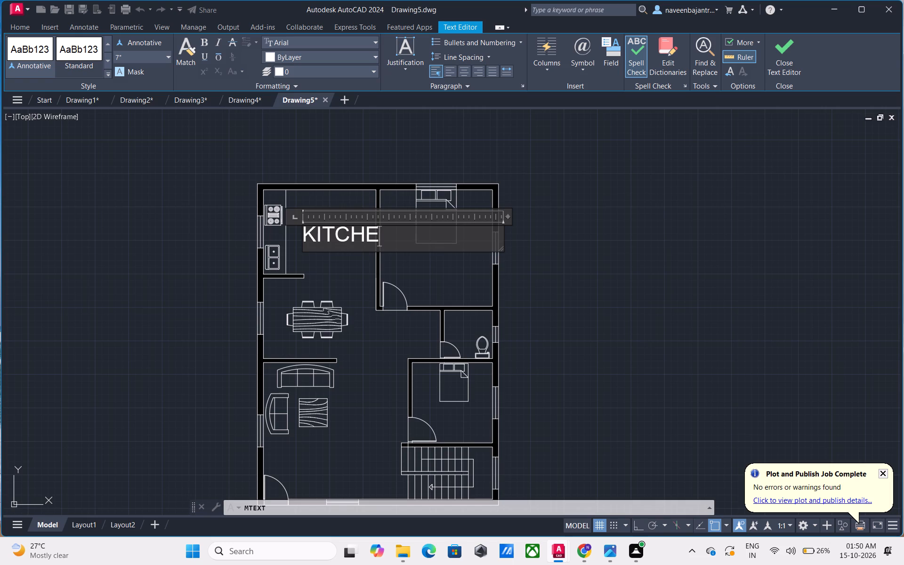
key("n")
key("Return")
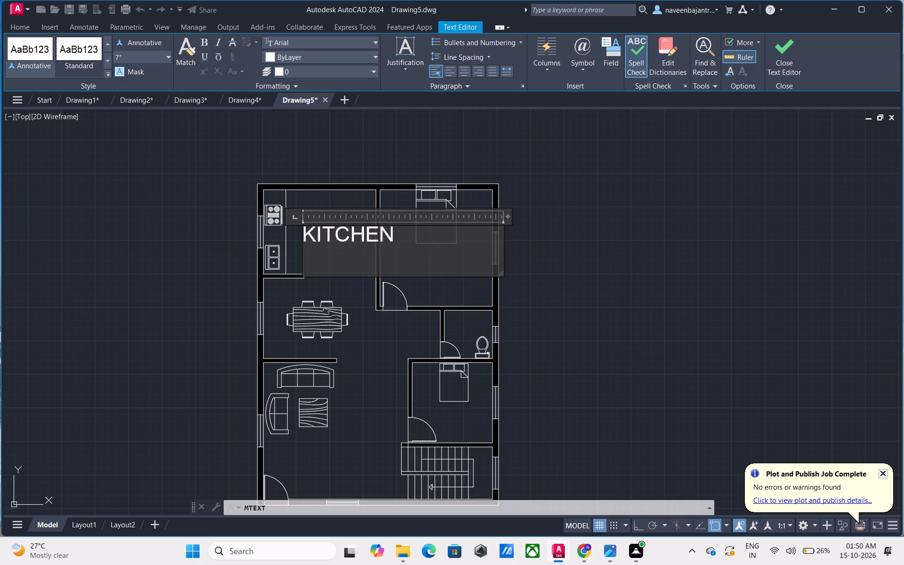
type("14'")
type("10'6")
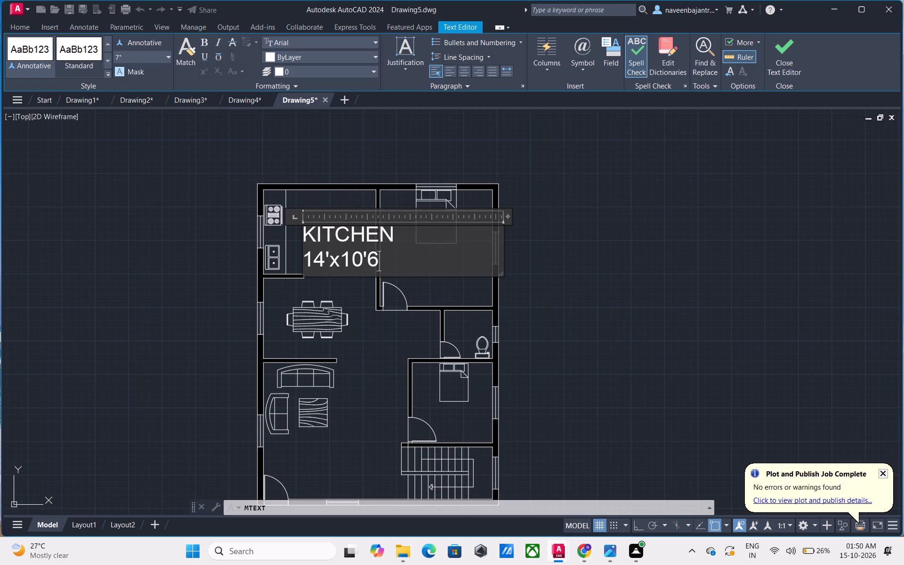
key("shift+quotedbl")
Centre both lines of the kitchen label, make them bold and finish the text.
left_click_drag(396, 262, 395, 262)
left_click_drag(395, 262, 297, 238)
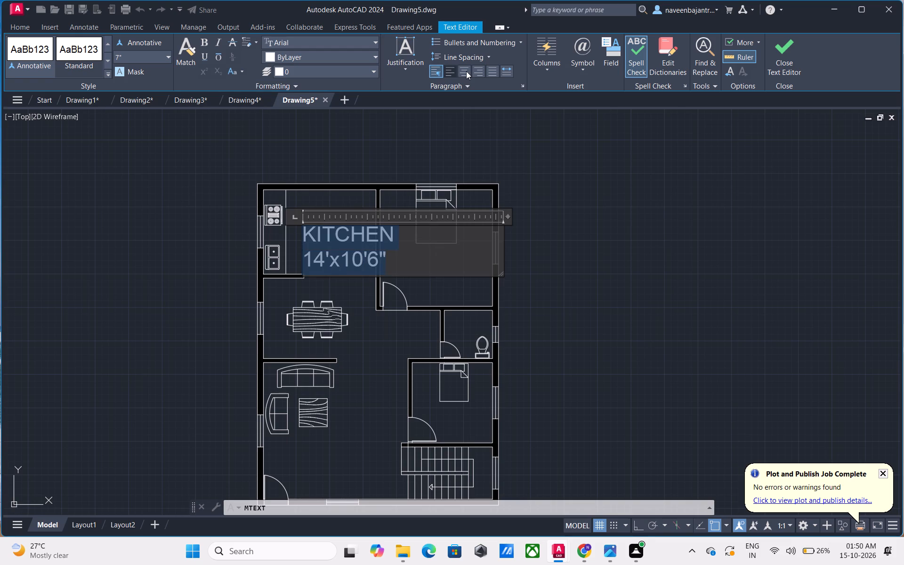
left_click(466, 71)
left_click(207, 40)
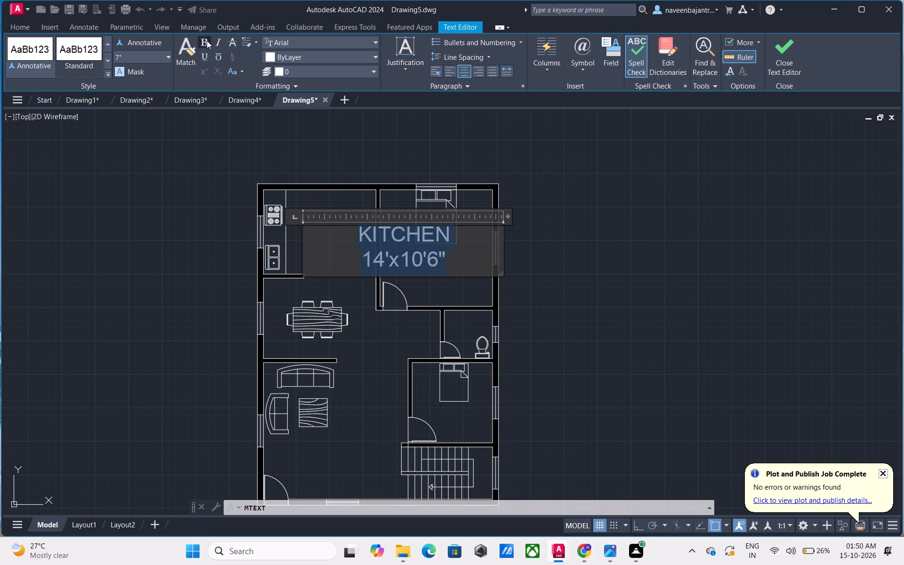
left_click(782, 56)
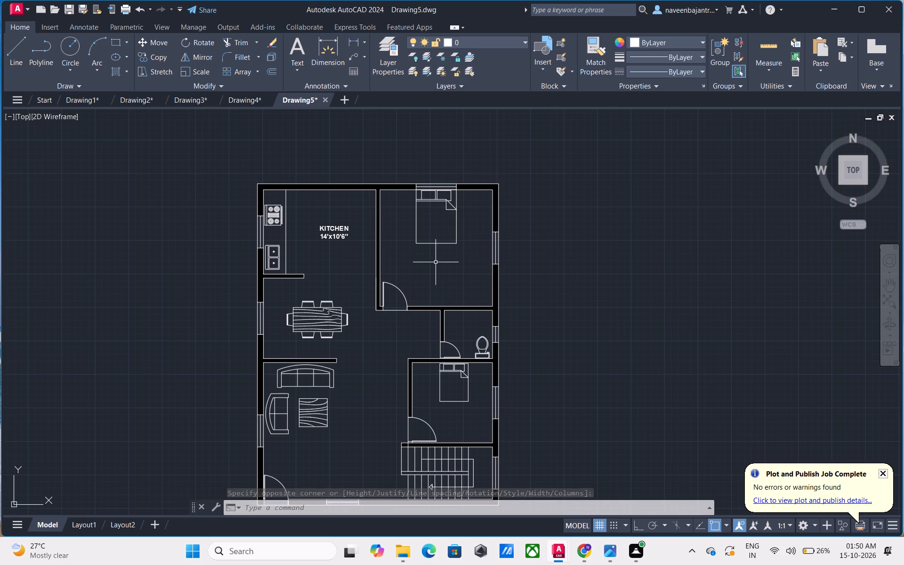
Add 7" high multiline text below the bed in the larger bedroom, reading BEDROOM and 14'x14'6" on two lines.
left_click(299, 52)
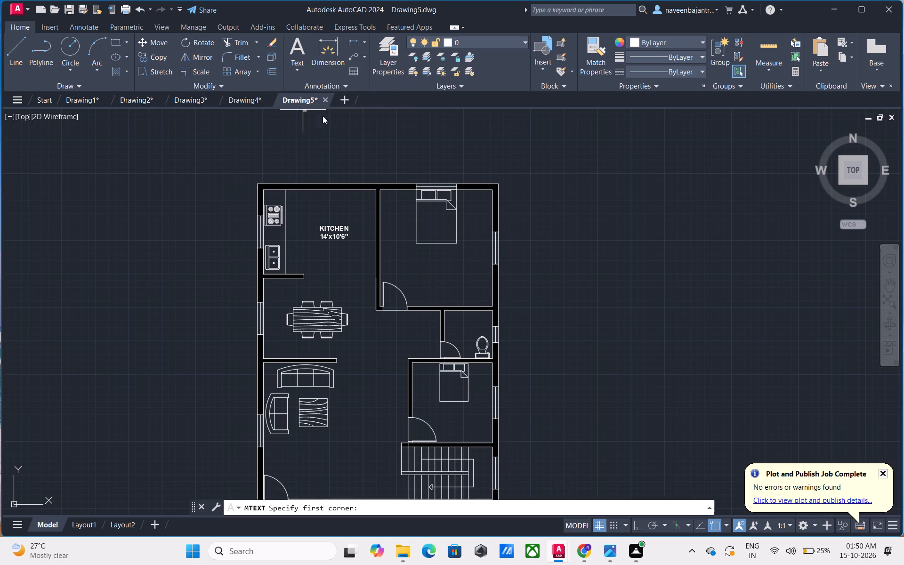
left_click(401, 263)
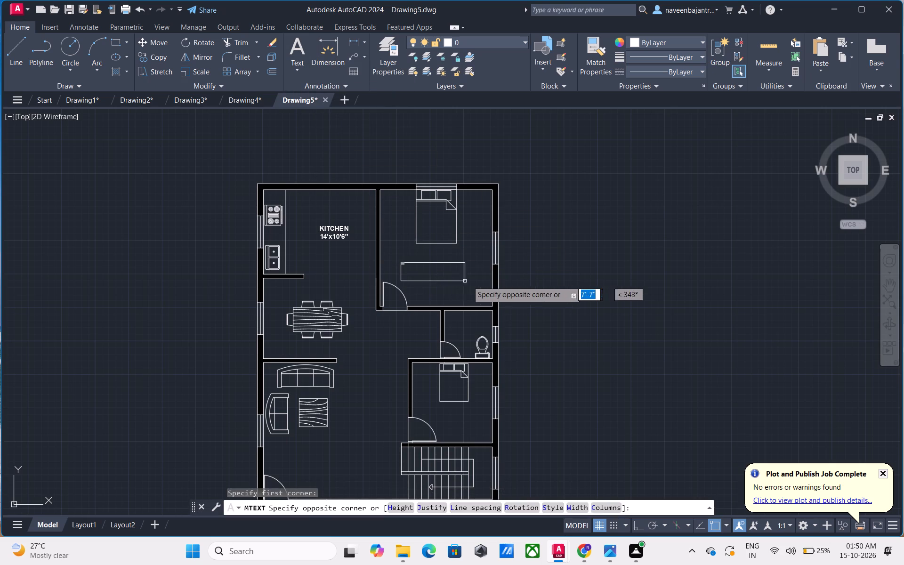
left_click(484, 279)
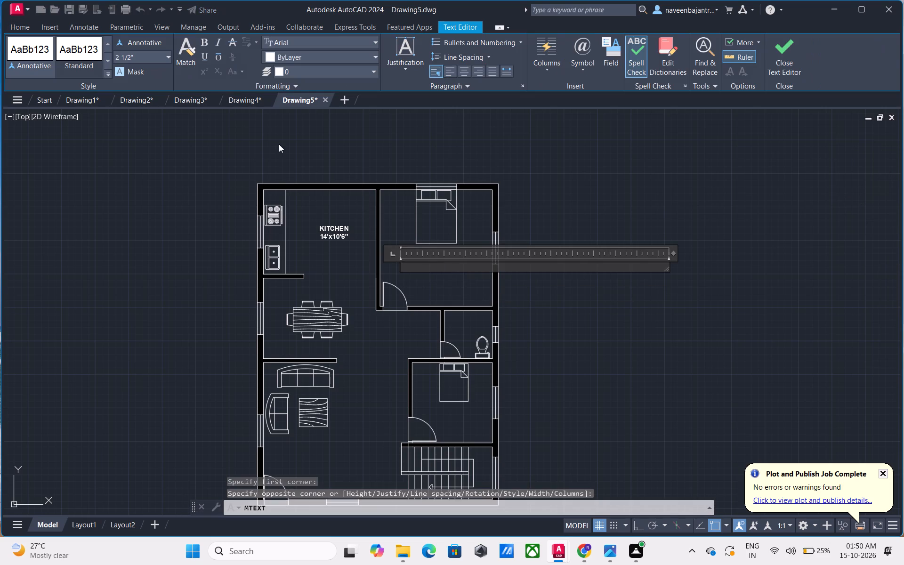
left_click(152, 56)
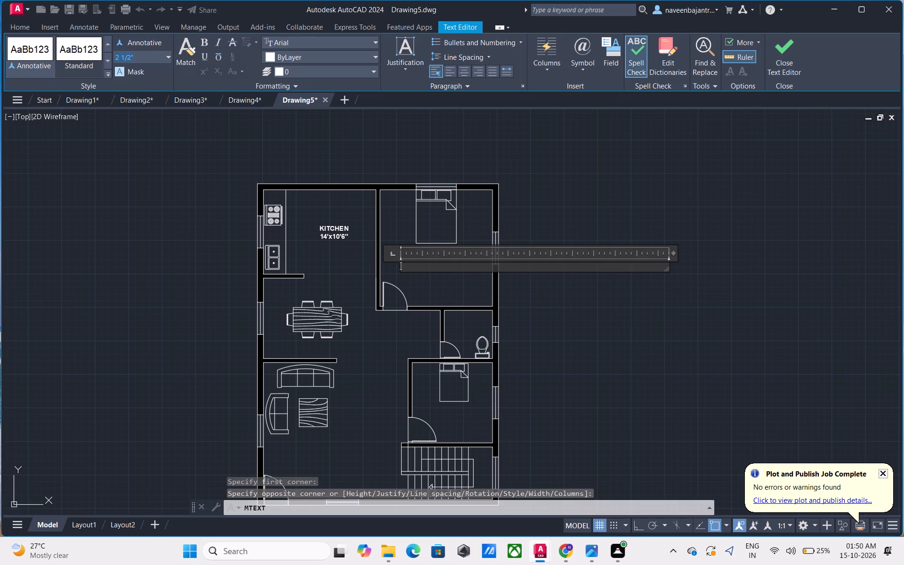
key("7")
key("shift+quotedbl")
key("Return")
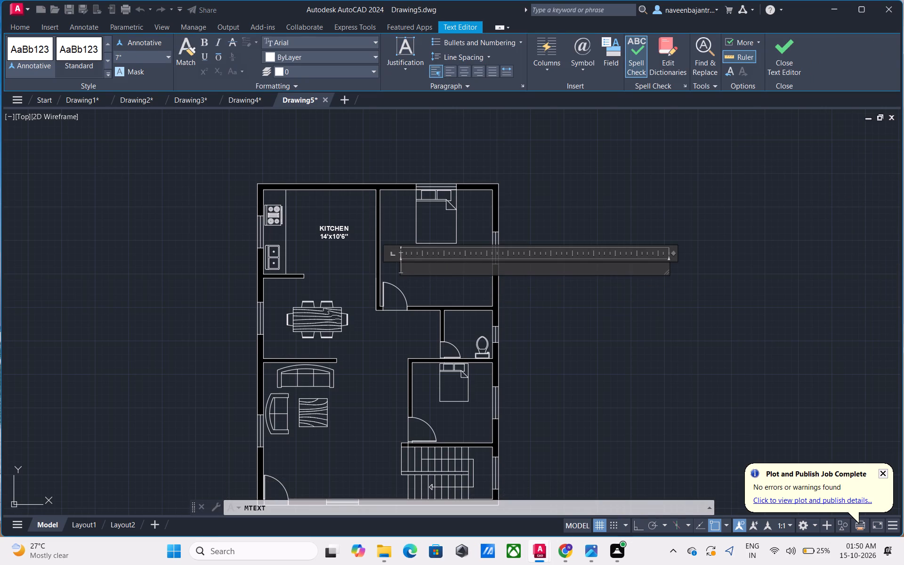
type("BEDR")
type("OOM")
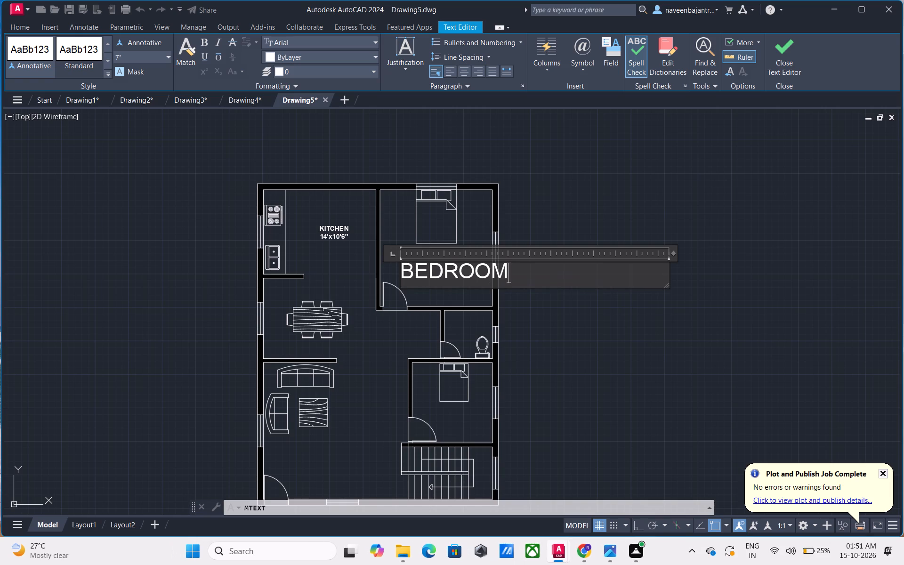
key("Return")
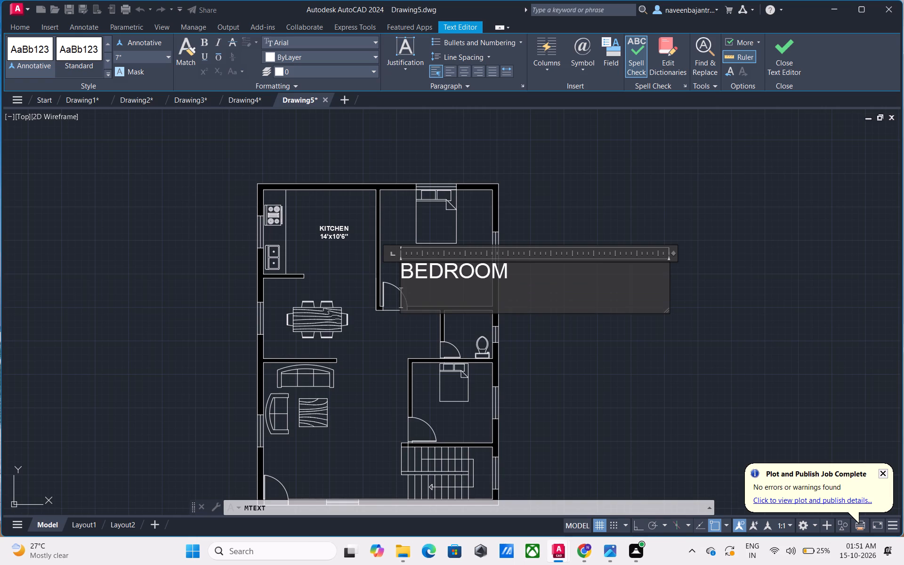
type("14'")
type("14'6")
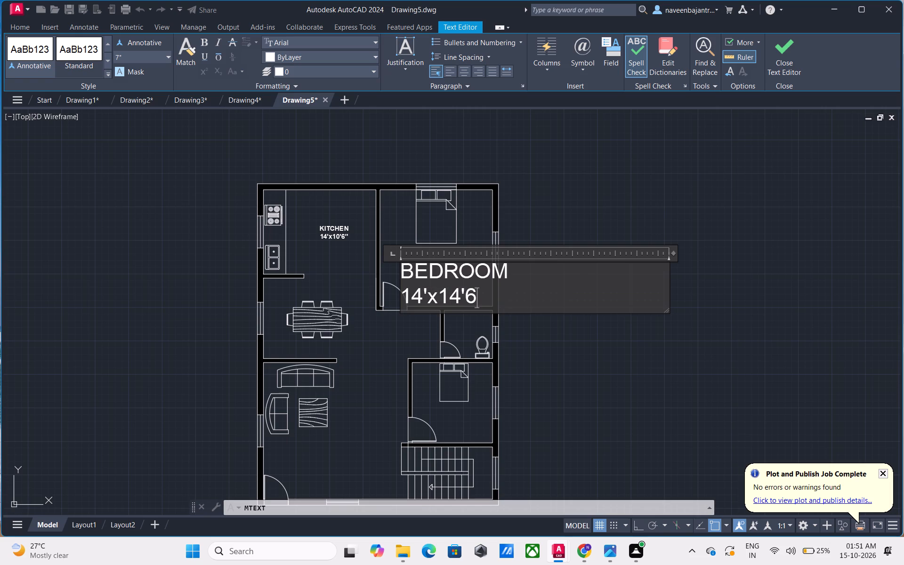
key("apostrophe")
key("BackSpace")
key("shift+quotedbl")
Centre both lines of the bedroom label, make them bold and finish the text.
left_click_drag(494, 290, 400, 275)
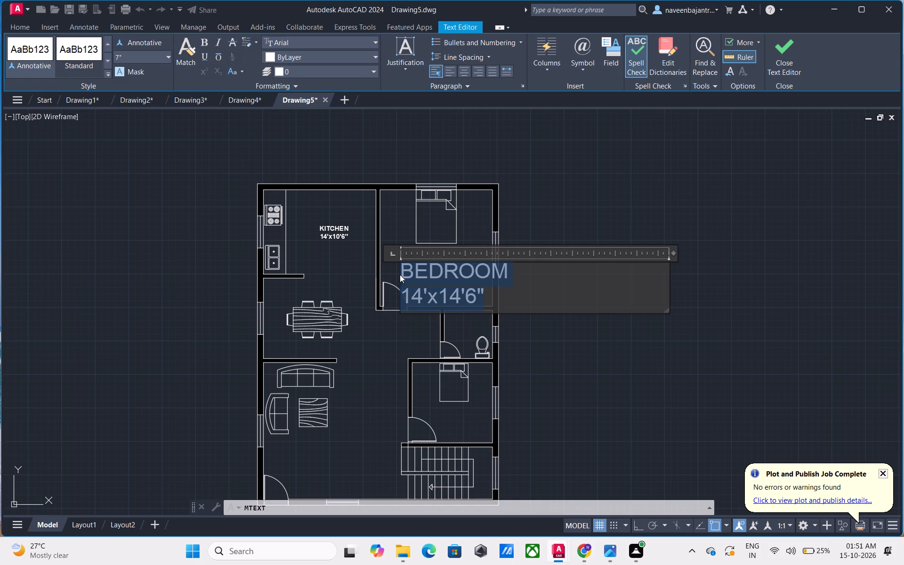
left_click(467, 75)
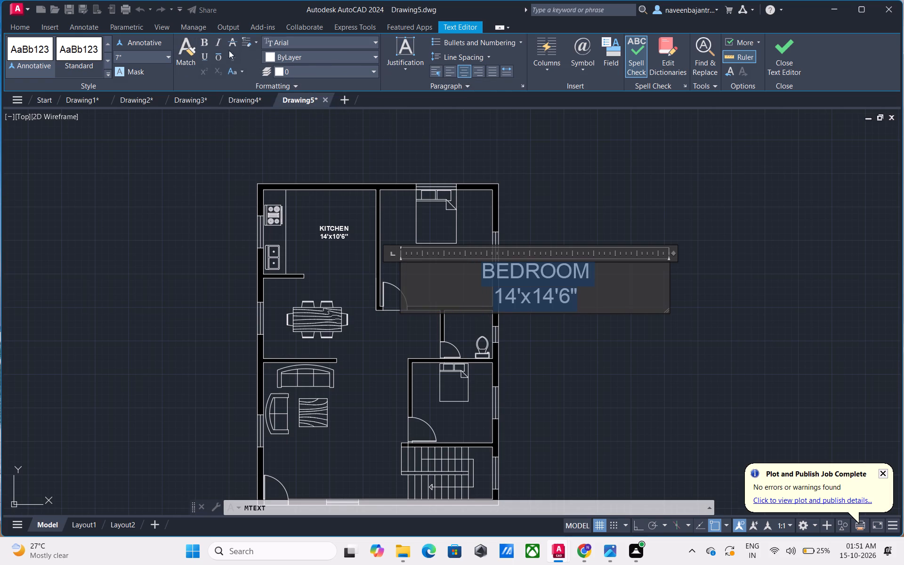
left_click(204, 47)
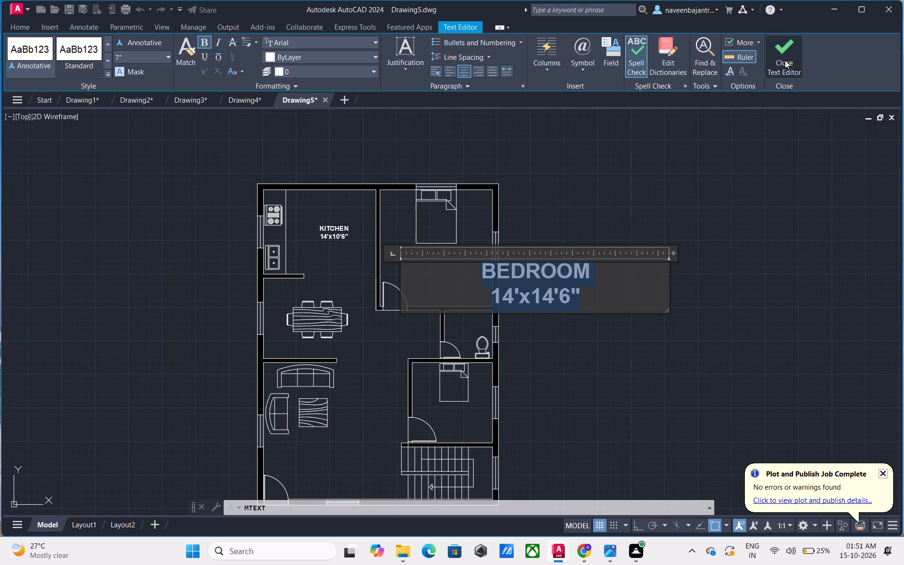
left_click(785, 60)
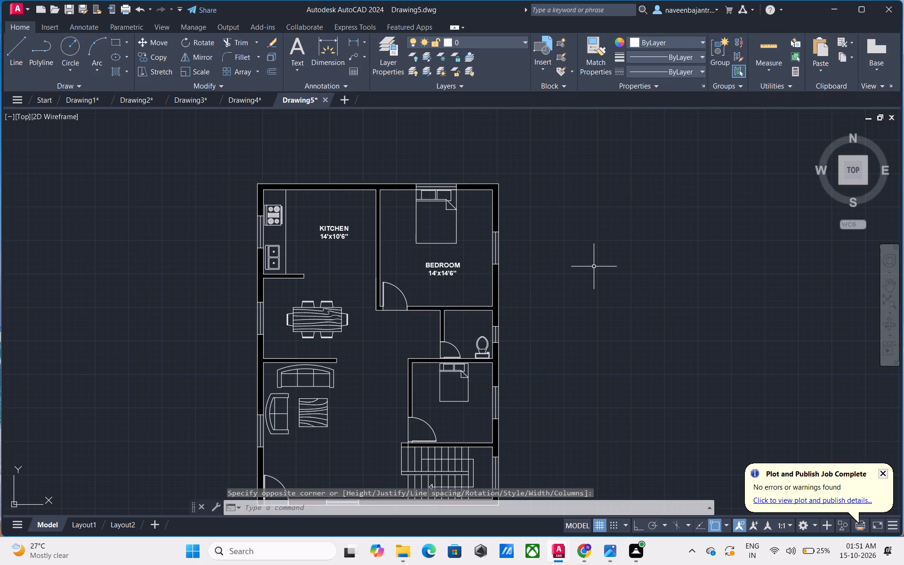
Add 7" high multiline text in the passage between the dining table and the toilet, reading LOBBY and 8'x6' on two lines.
middle_click_drag(594, 266, 593, 234)
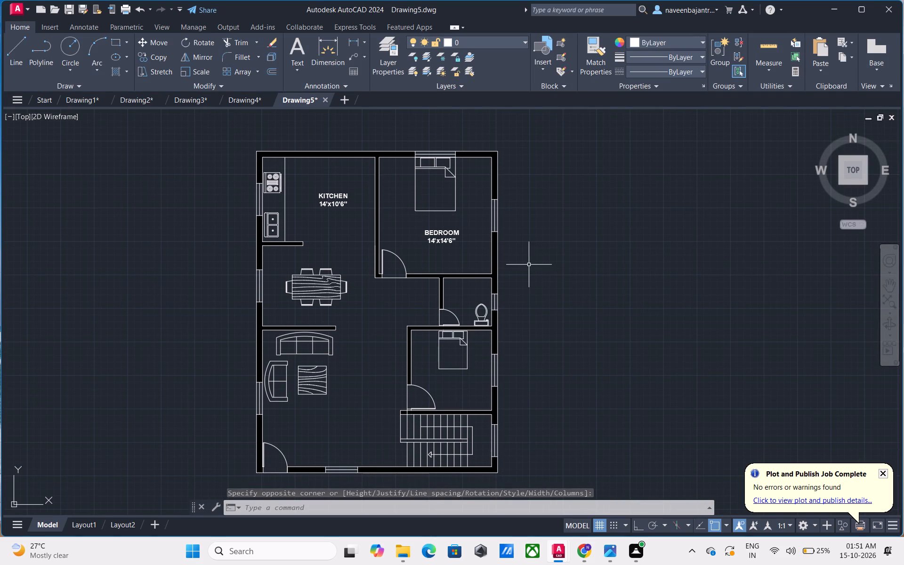
scroll(394, 305, "up", 2)
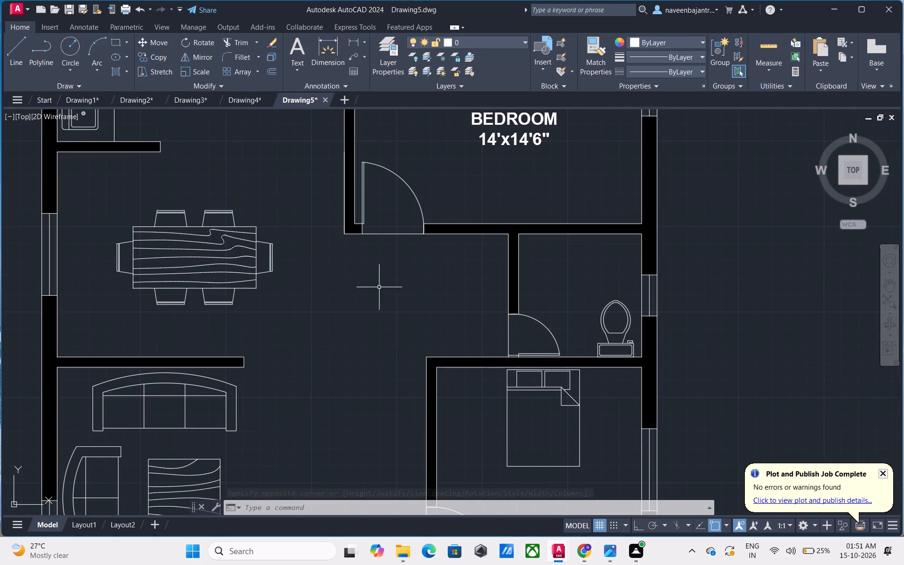
left_click(298, 50)
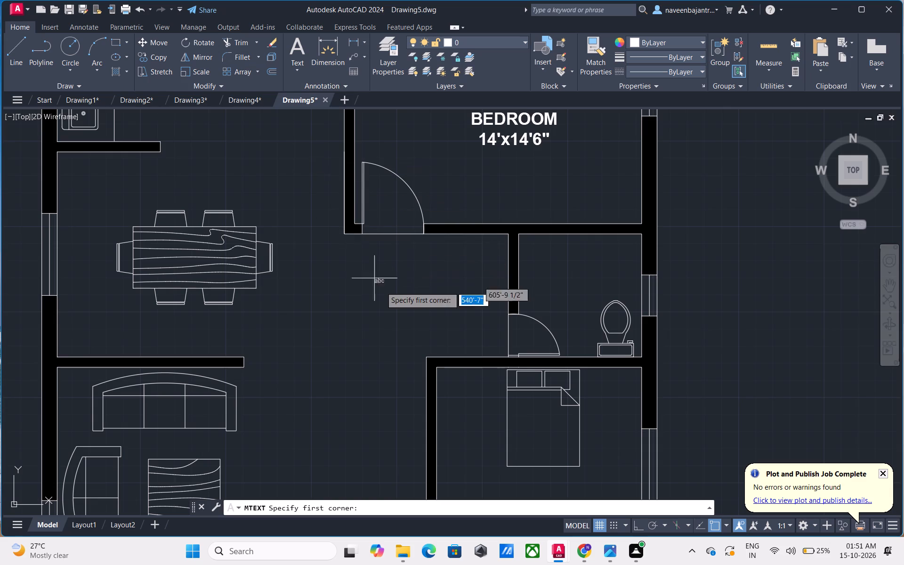
left_click_drag(398, 283, 406, 287)
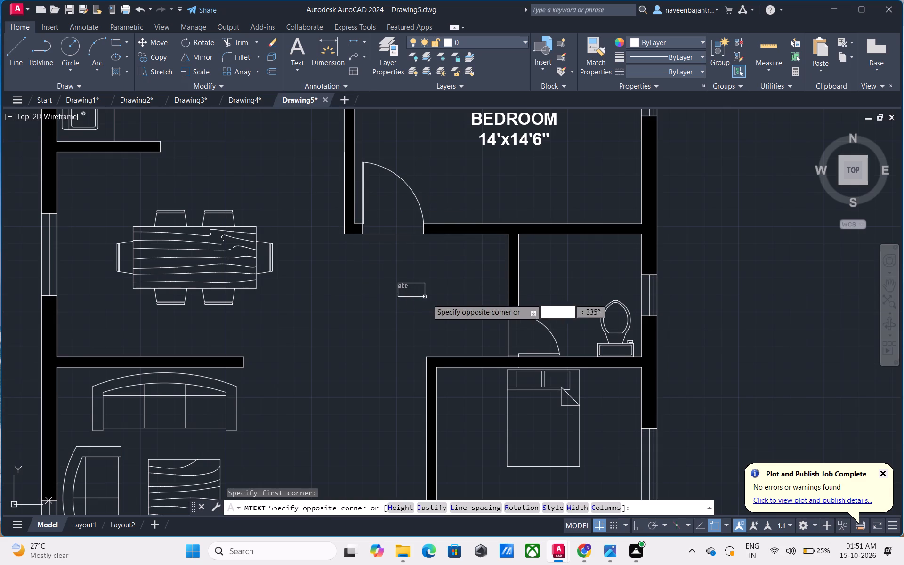
left_click(487, 323)
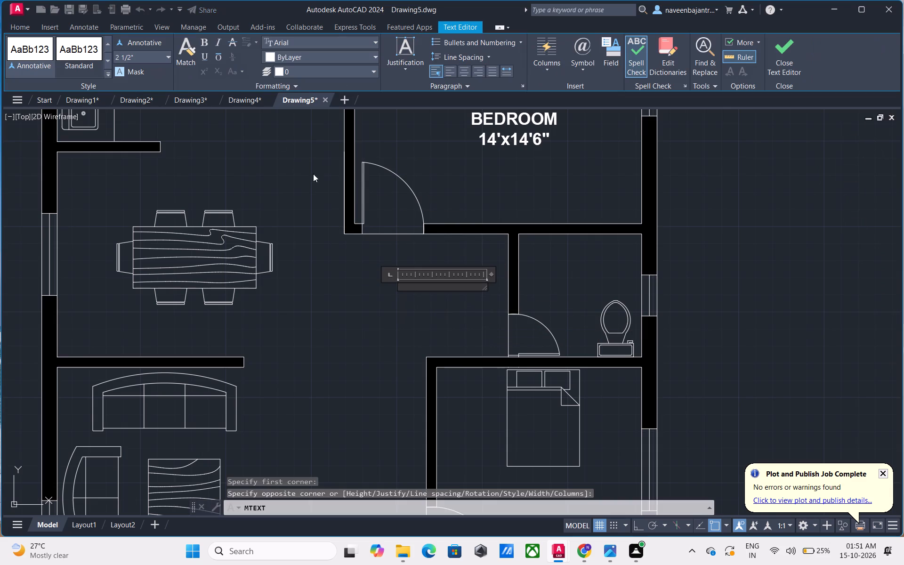
left_click(150, 57)
type("7\"")
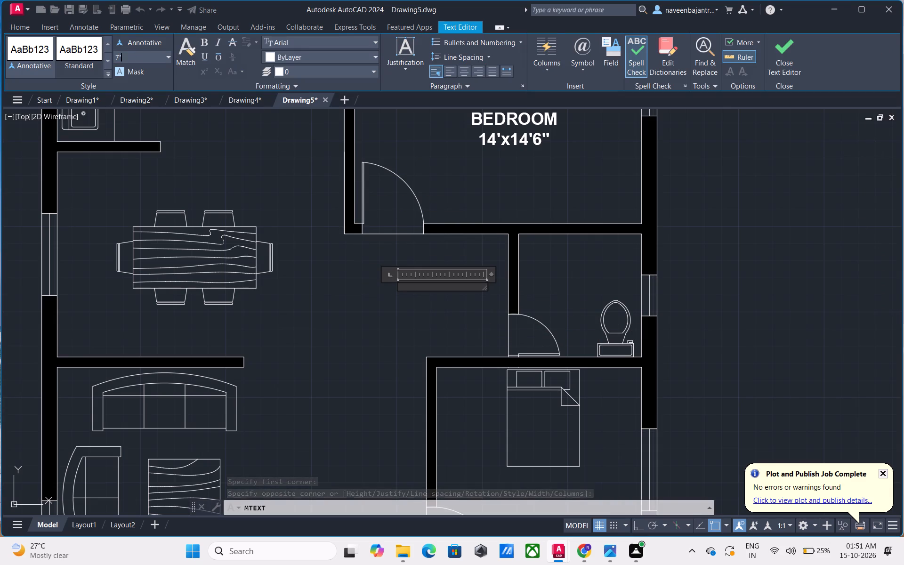
key("Return")
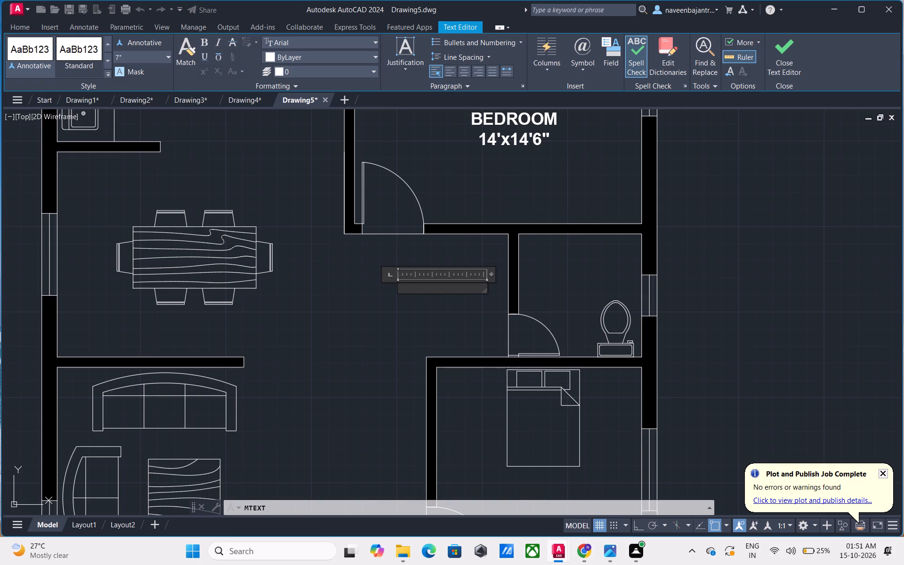
type("LOBBY")
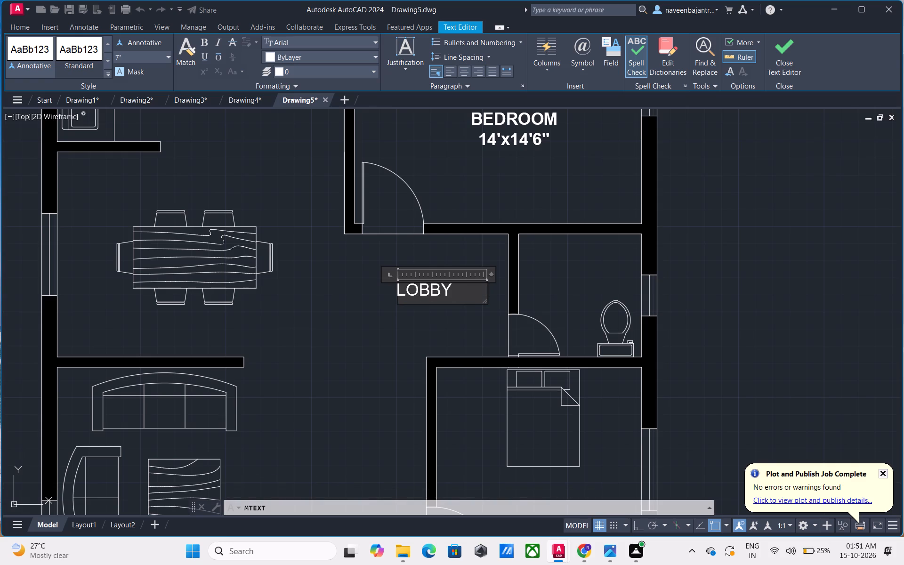
key("Return")
key("8")
key("apostrophe")
key("x")
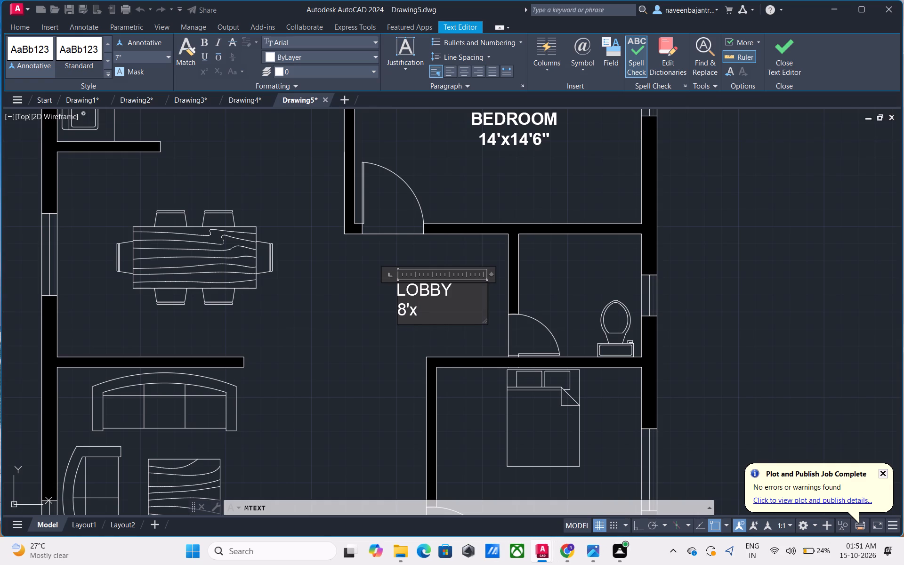
type("6'")
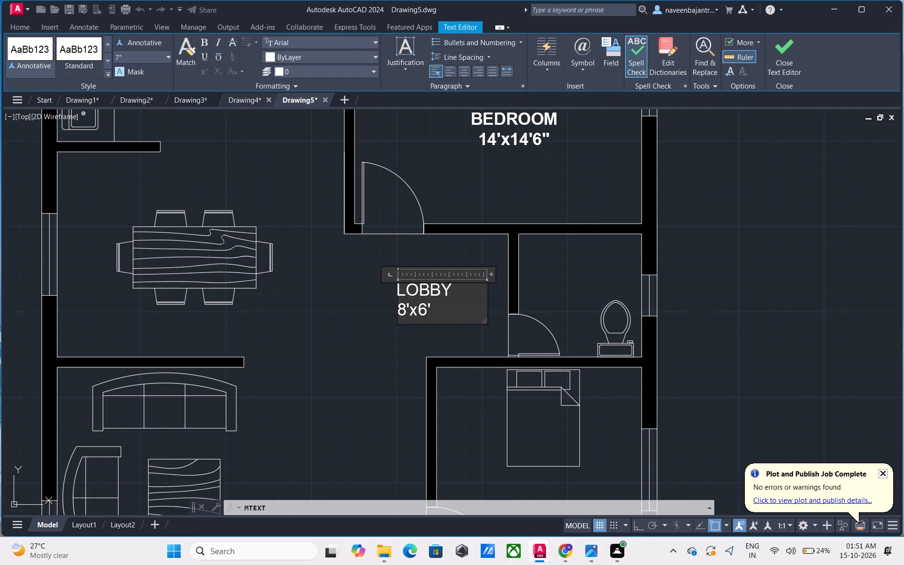
Centre both lines of the lobby label, make them bold and finish the text.
left_click_drag(430, 310, 394, 298)
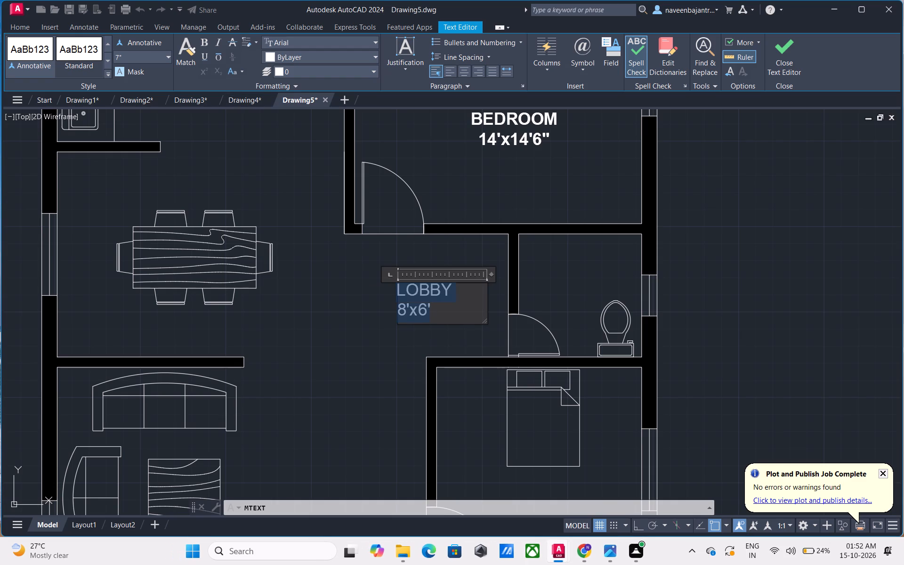
left_click_drag(394, 298, 394, 298)
left_click(466, 76)
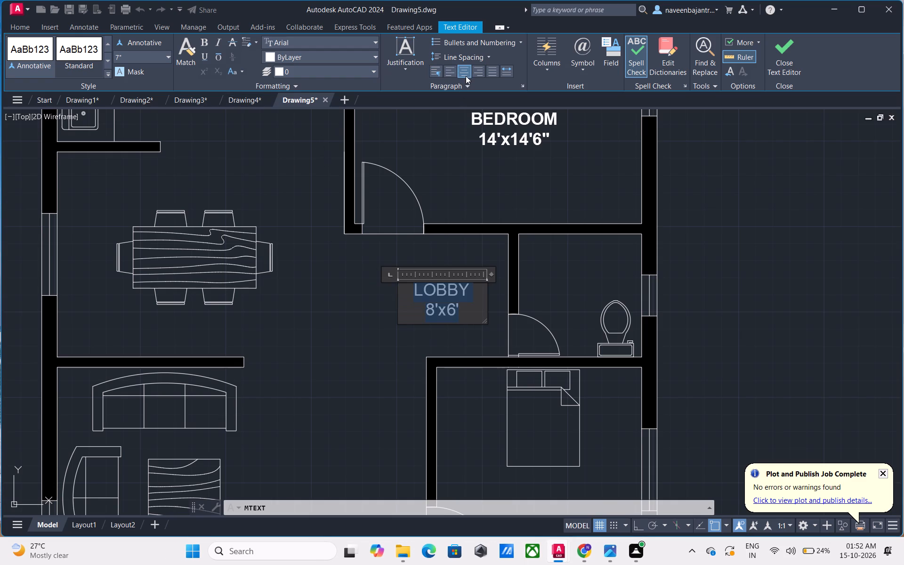
left_click(202, 42)
left_click(770, 63)
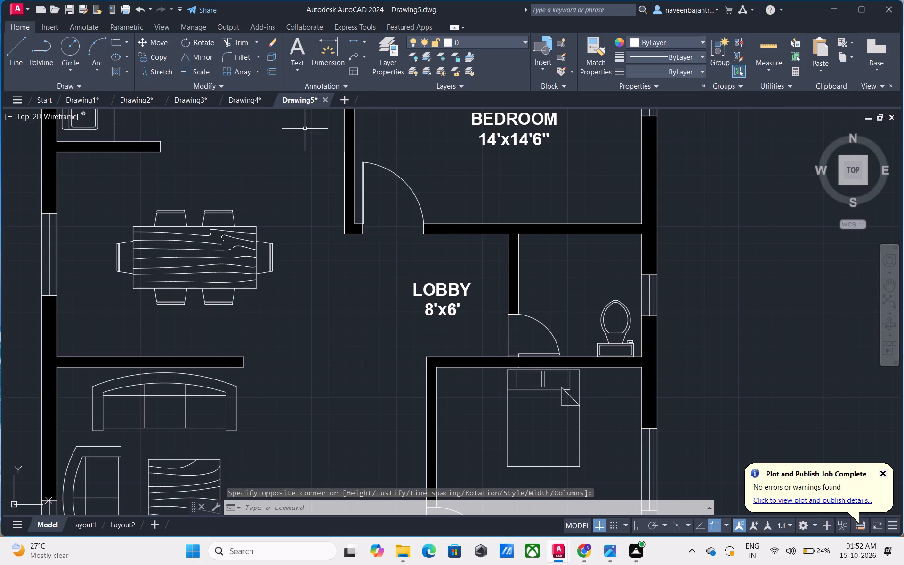
Add 7" high multiline text above the WC in the small toilet room, reading TOILET and 6'x6' on two lines.
left_click(294, 57)
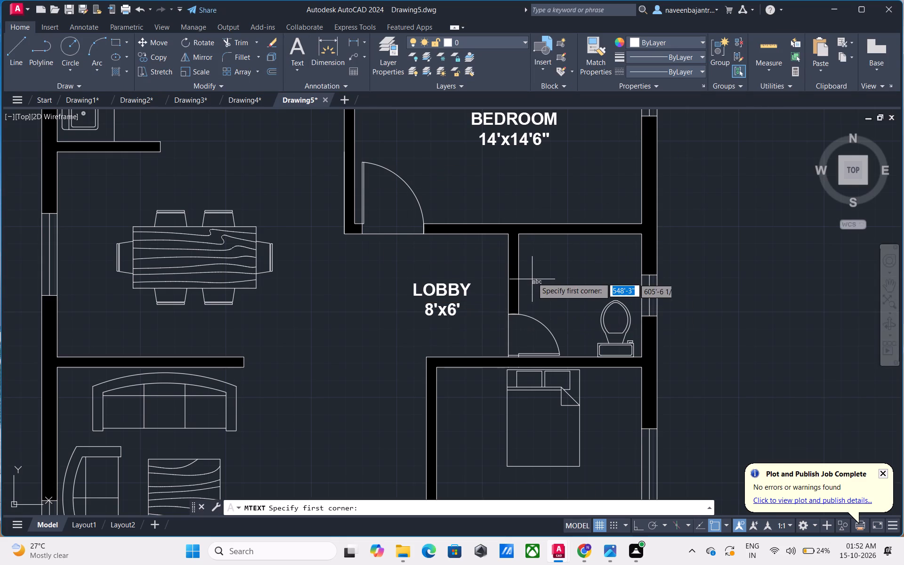
left_click(527, 250)
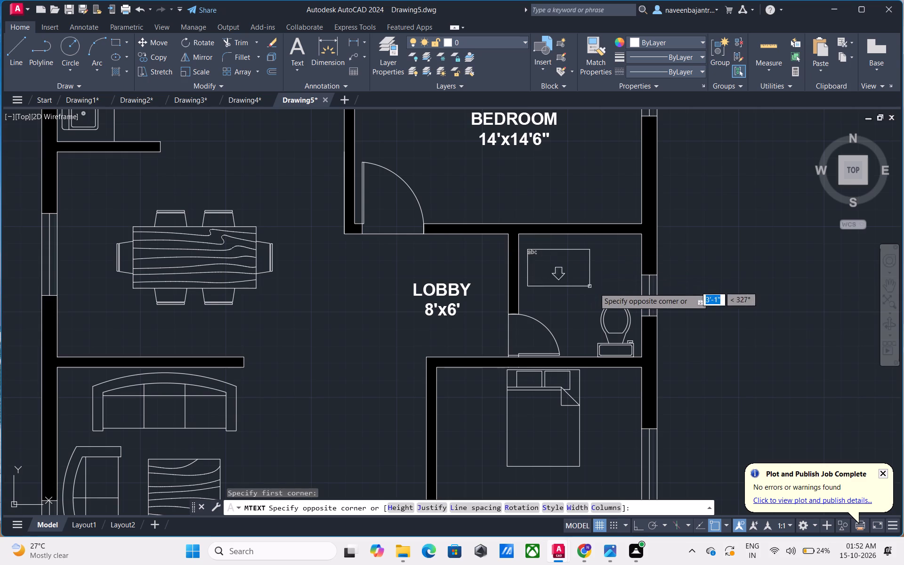
left_click(632, 287)
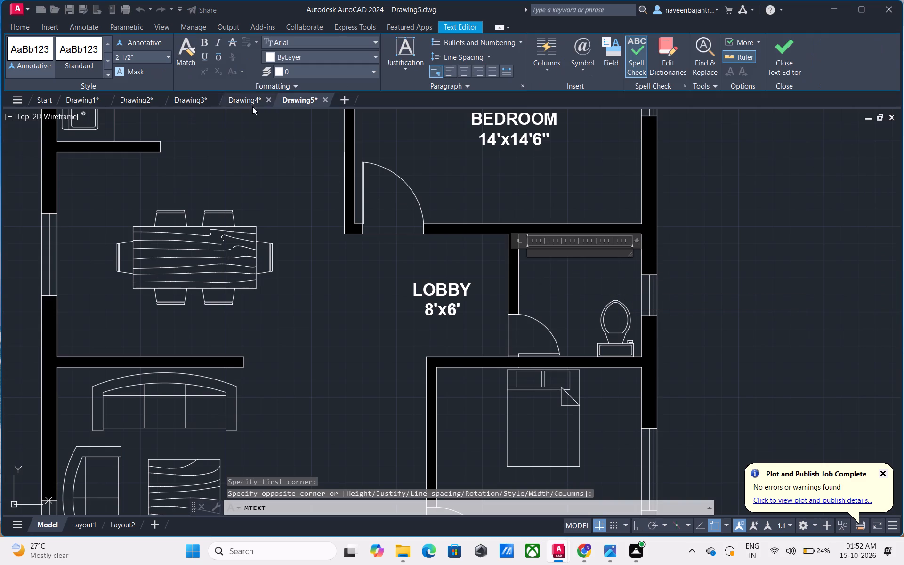
left_click(138, 59)
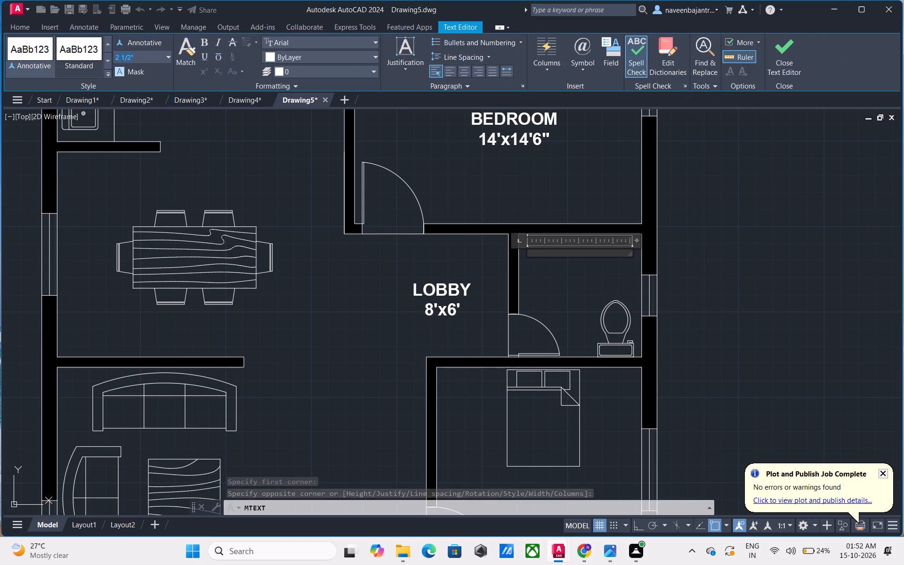
key("7")
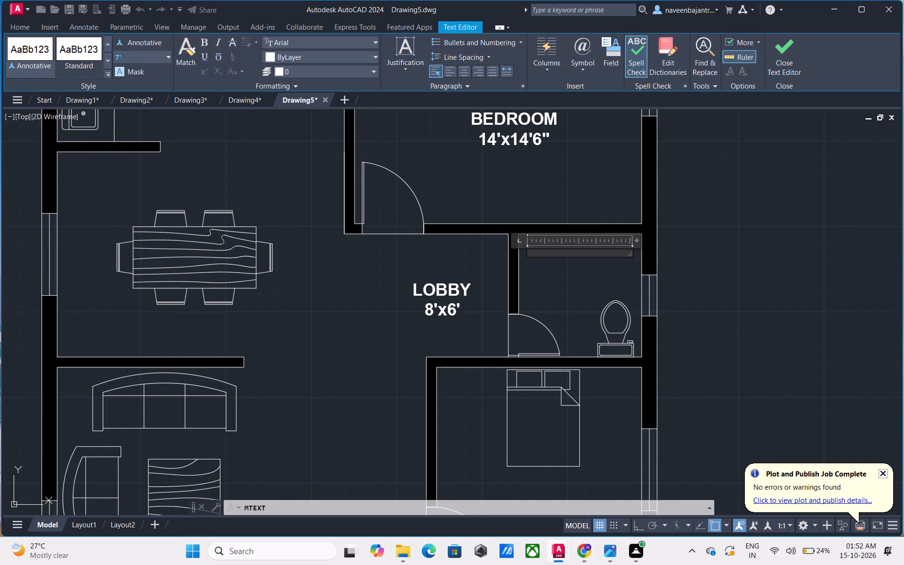
key("shift+colon")
key("BackSpace")
key("shift+quotedbl")
key("Return")
key("t")
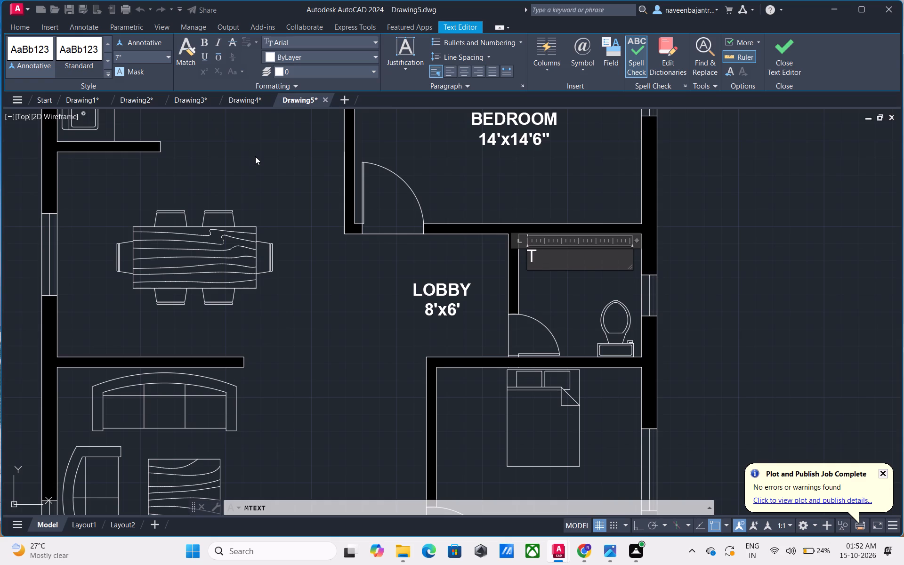
type("OIL")
type("ET")
key("Return")
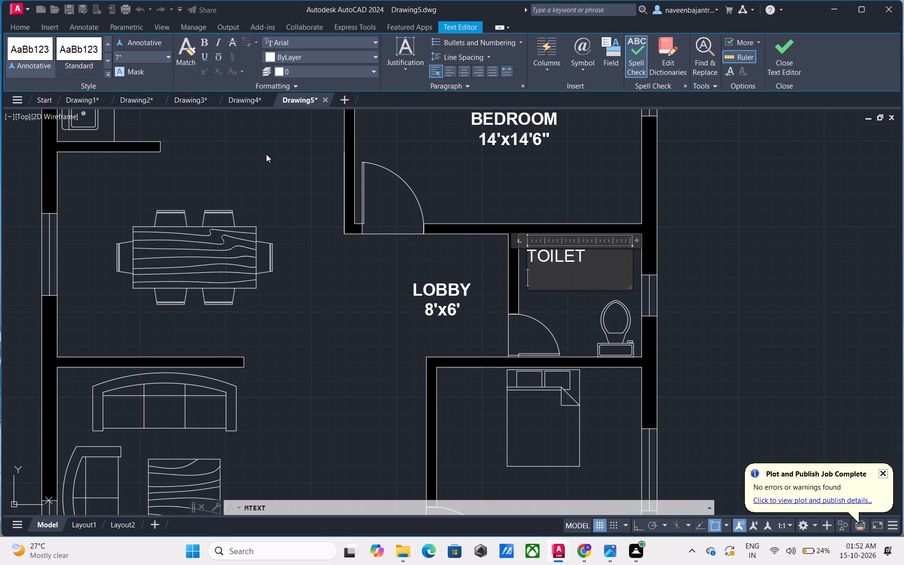
type("6'")
key("6")
key("apostrophe")
Centre both lines of the toilet label, make them bold and finish the text.
left_click_drag(567, 282, 538, 276)
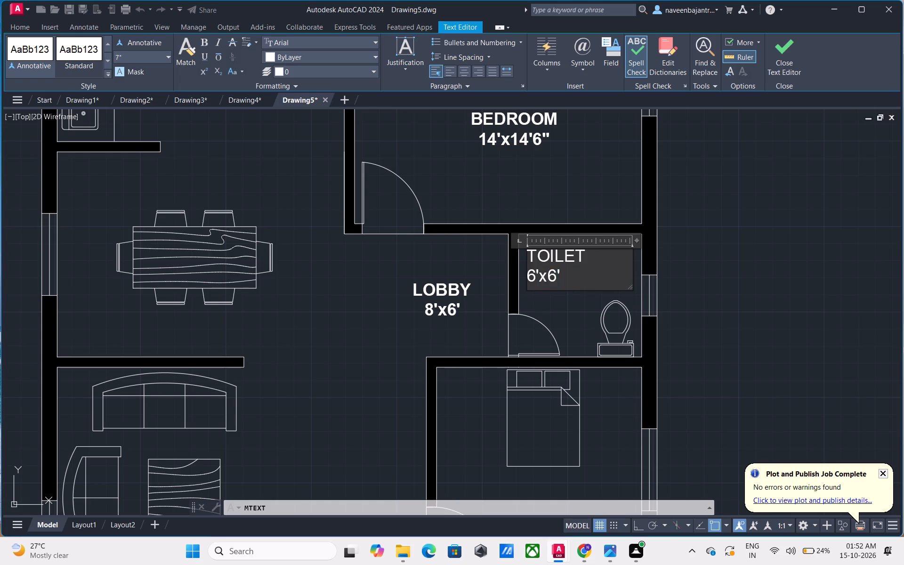
left_click_drag(538, 276, 529, 260)
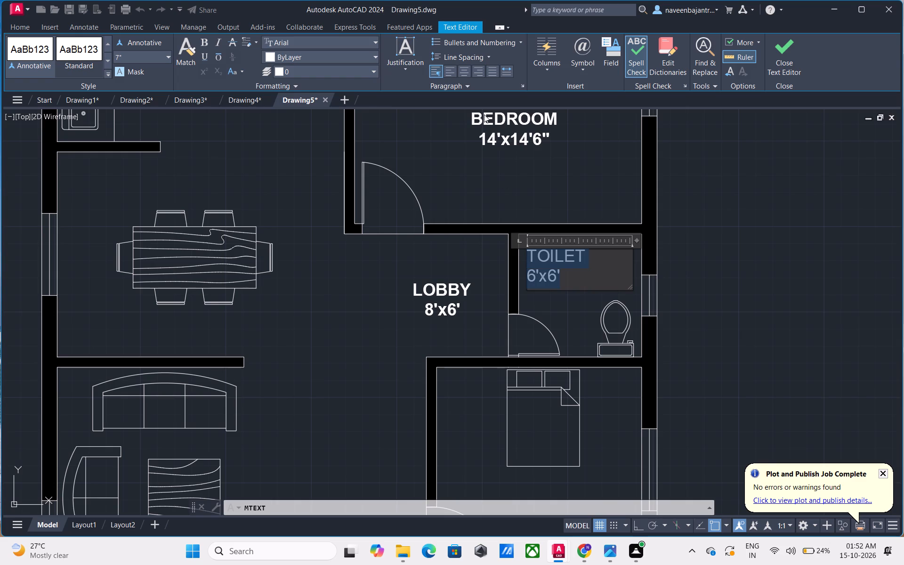
left_click(467, 73)
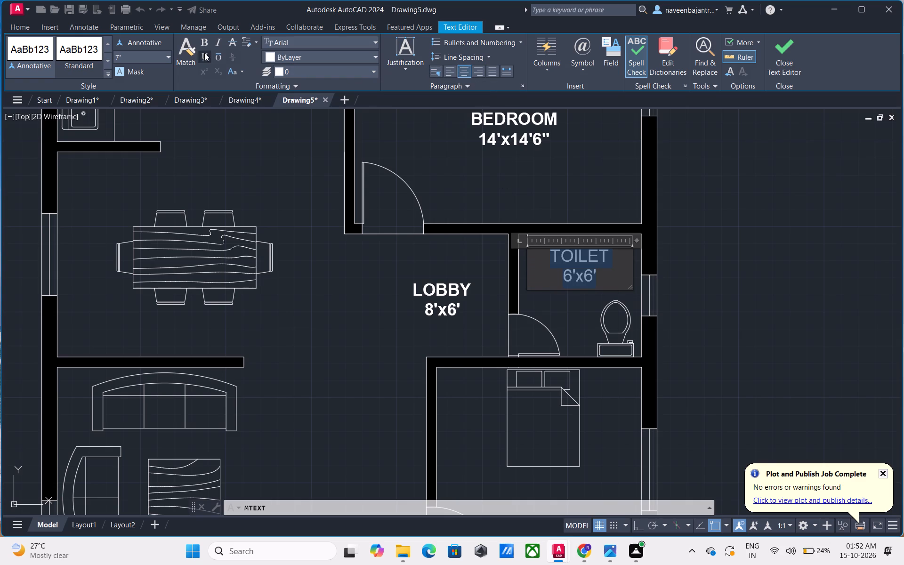
left_click(202, 42)
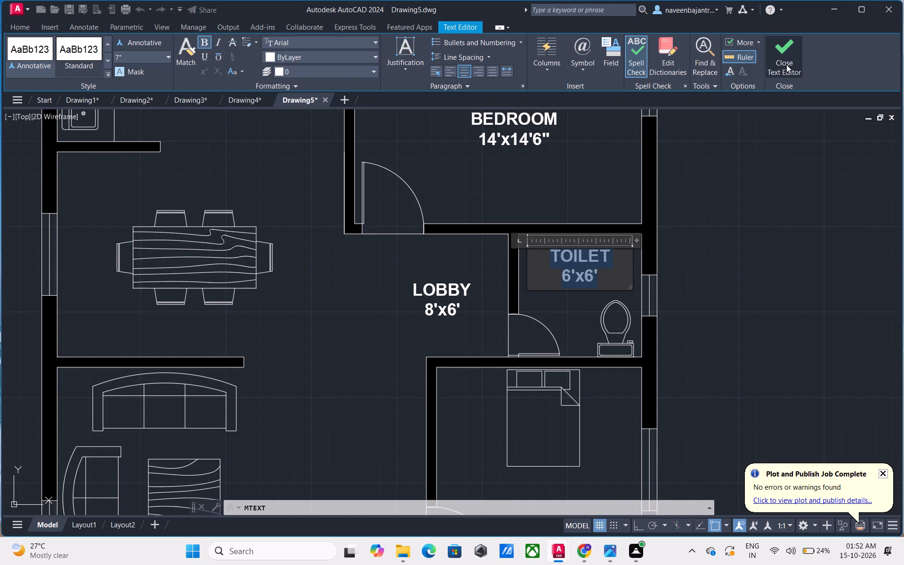
left_click(786, 65)
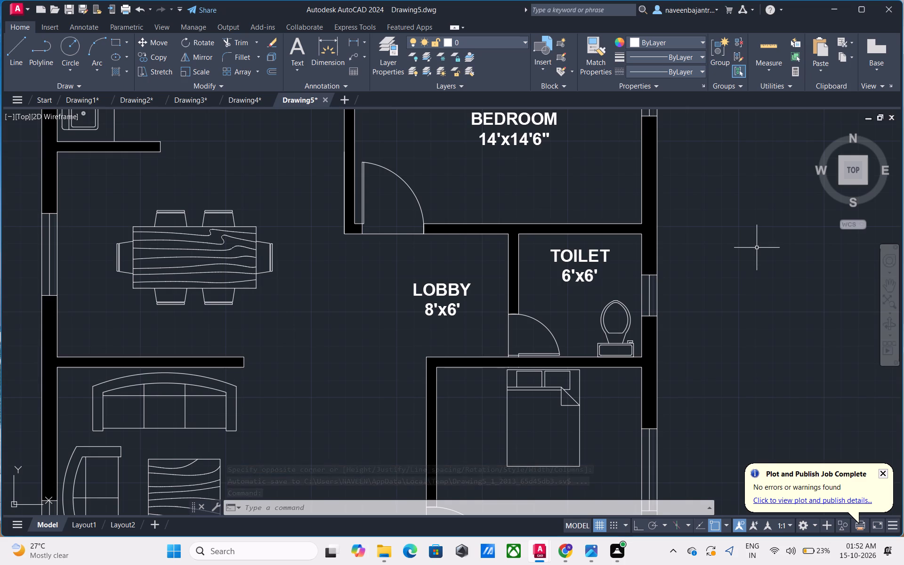
scroll(754, 254, "down", 2)
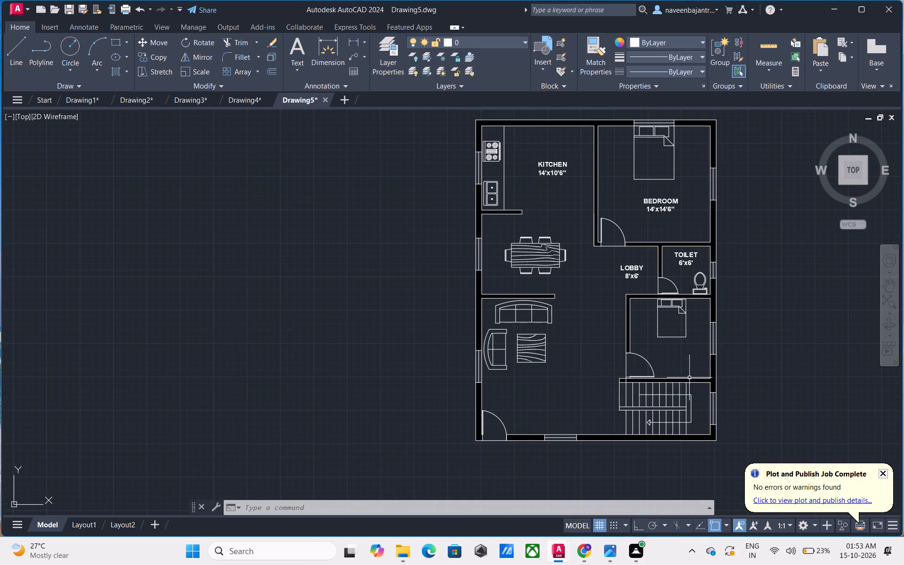
Add 7" high multiline text below the bed in the smaller bedroom, reading BED ROOM and 10'x10' on two lines.
middle_click_drag(678, 371, 622, 345)
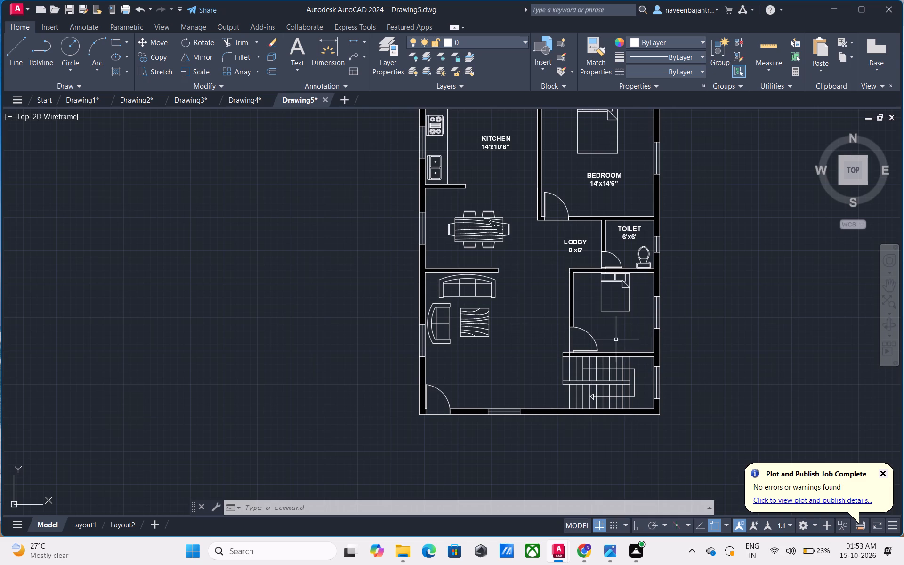
middle_click_drag(616, 340, 569, 333)
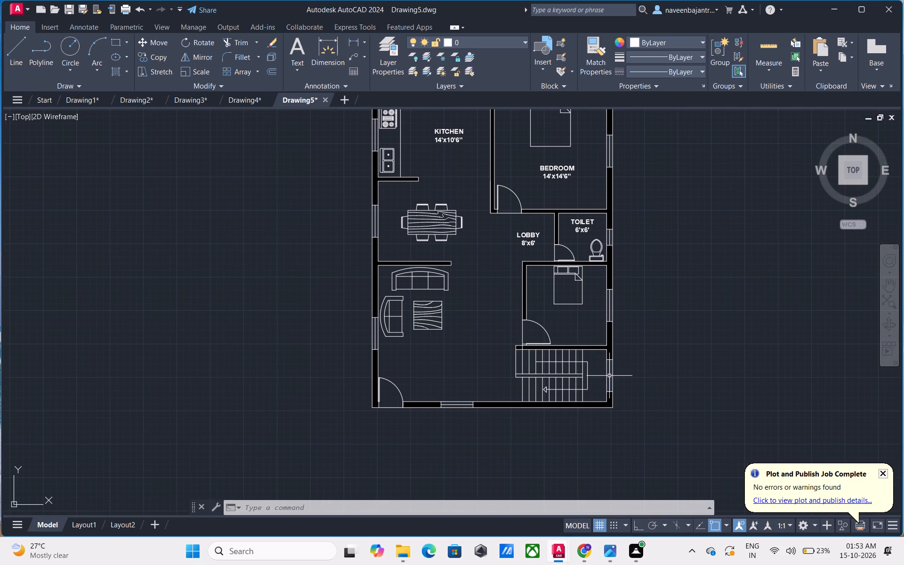
key("Escape")
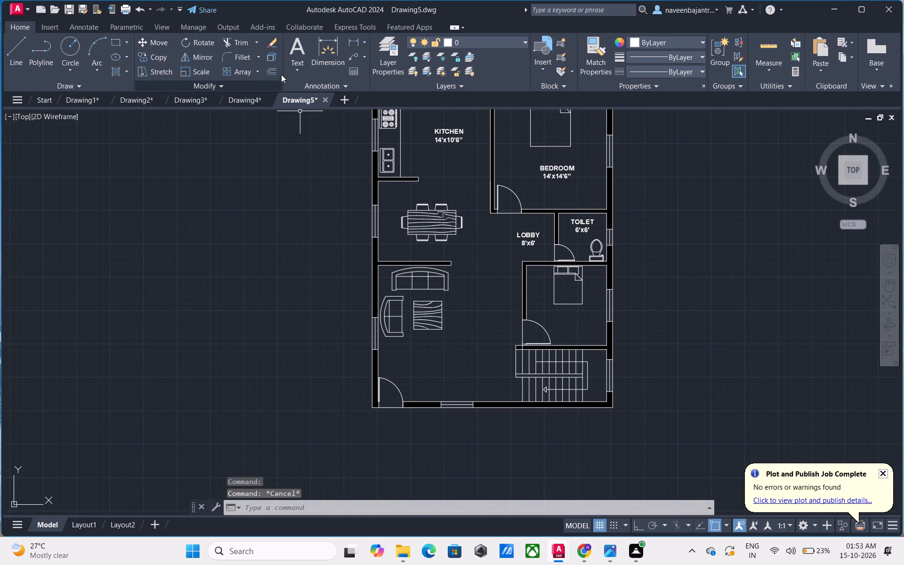
left_click(294, 50)
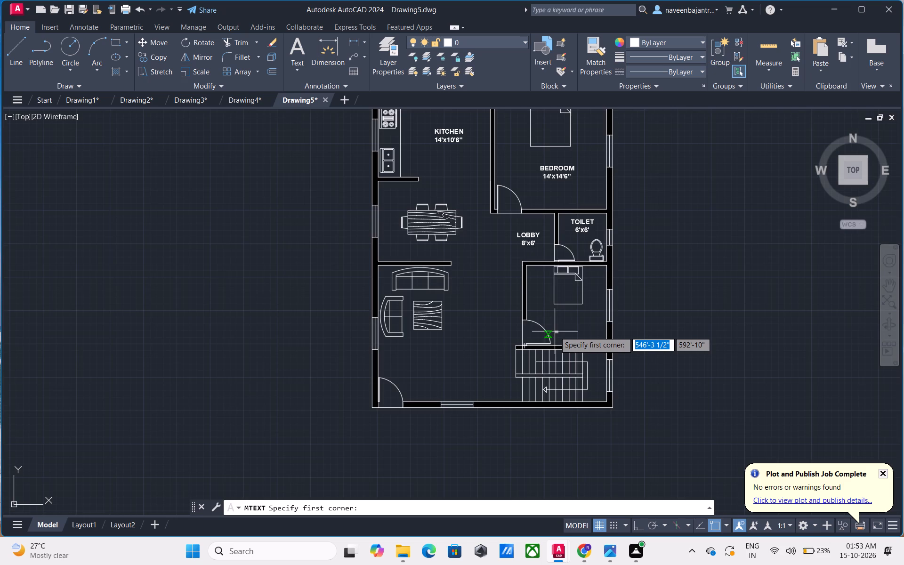
scroll(555, 331, "up", 2)
left_click(536, 288)
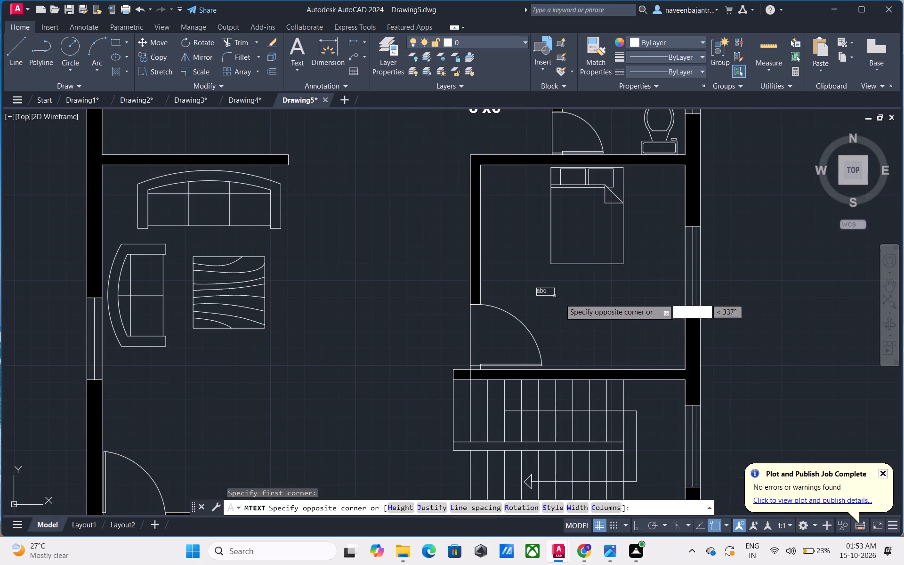
left_click(654, 320)
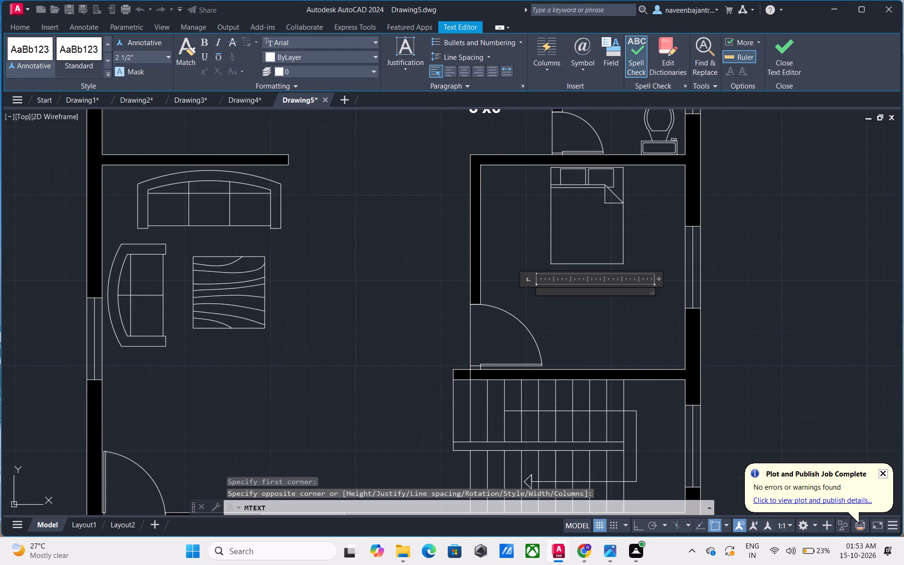
left_click(156, 59)
key("7")
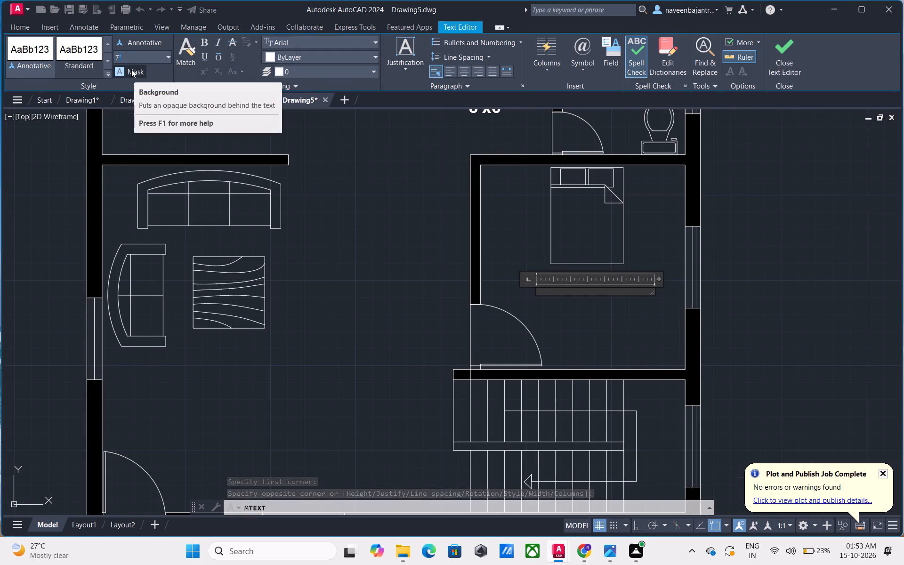
key("shift+quotedbl")
key("Return")
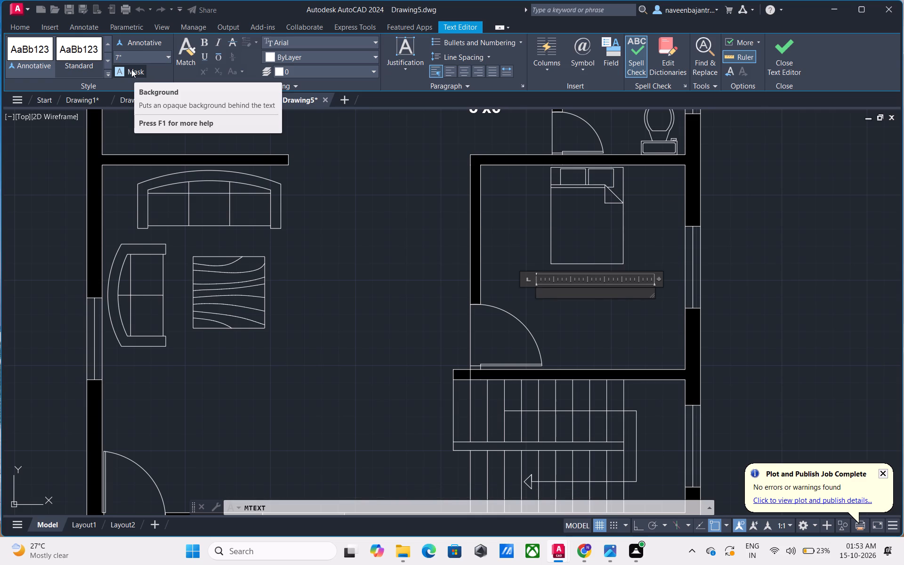
type("BED ROOM")
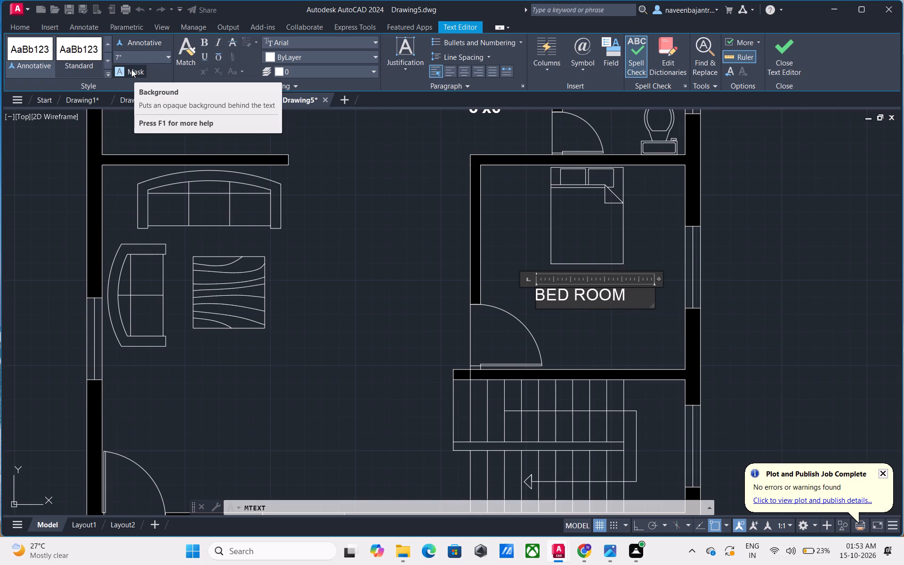
key("Return")
type("10'")
key("x")
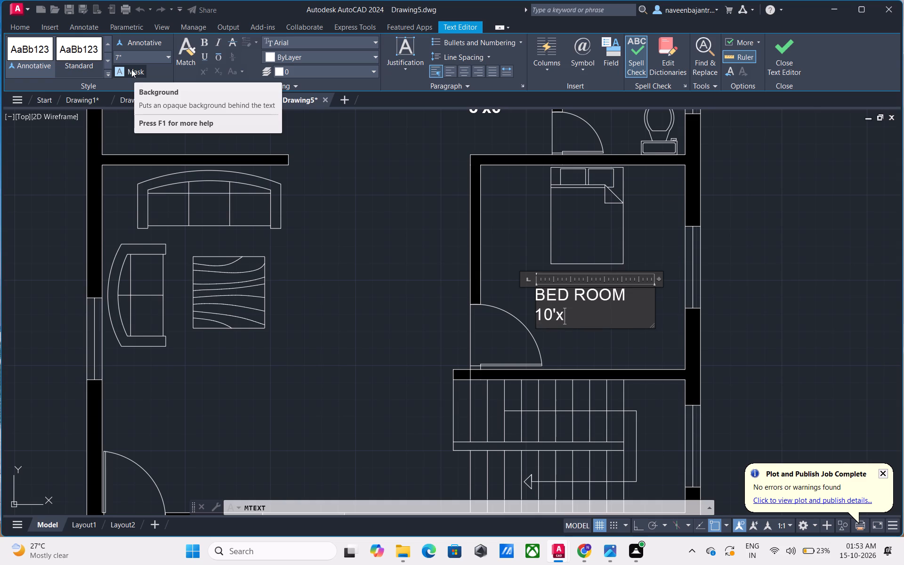
type("10'")
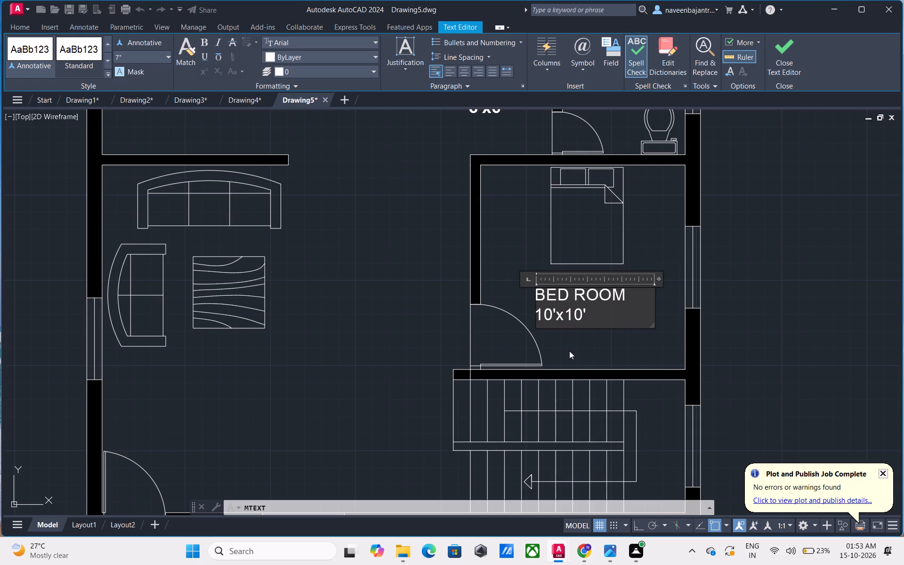
Centre both lines of the smaller bedroom's label, make them bold and finish the text.
left_click_drag(595, 313, 540, 301)
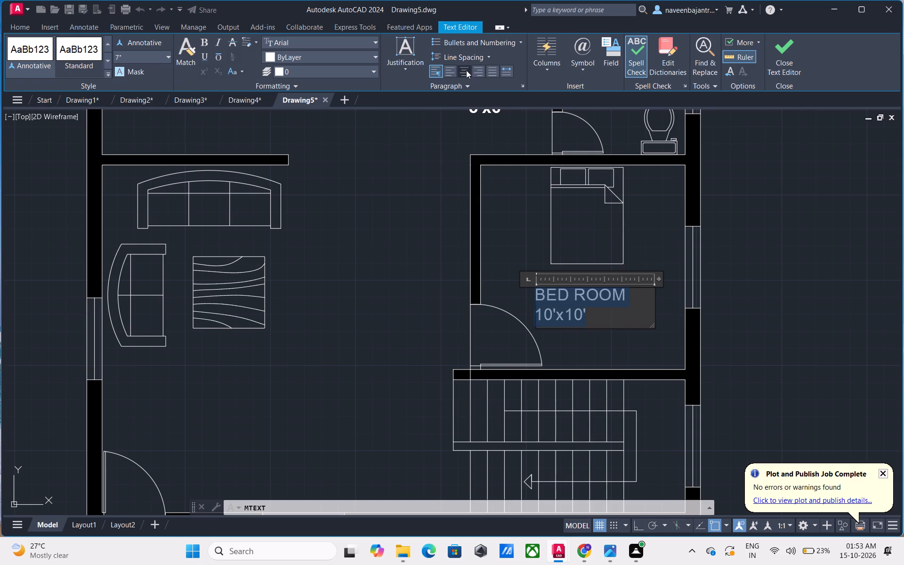
left_click(466, 70)
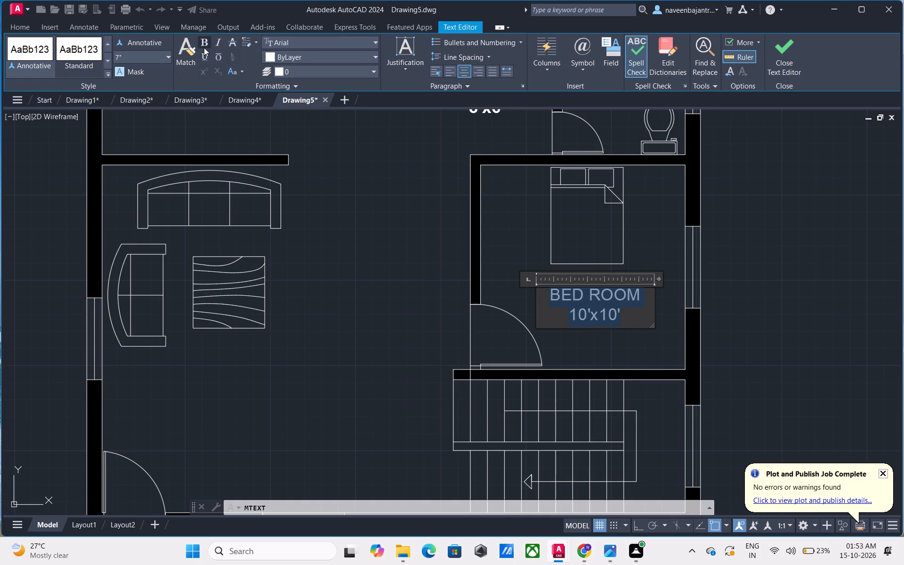
left_click(204, 48)
left_click(781, 65)
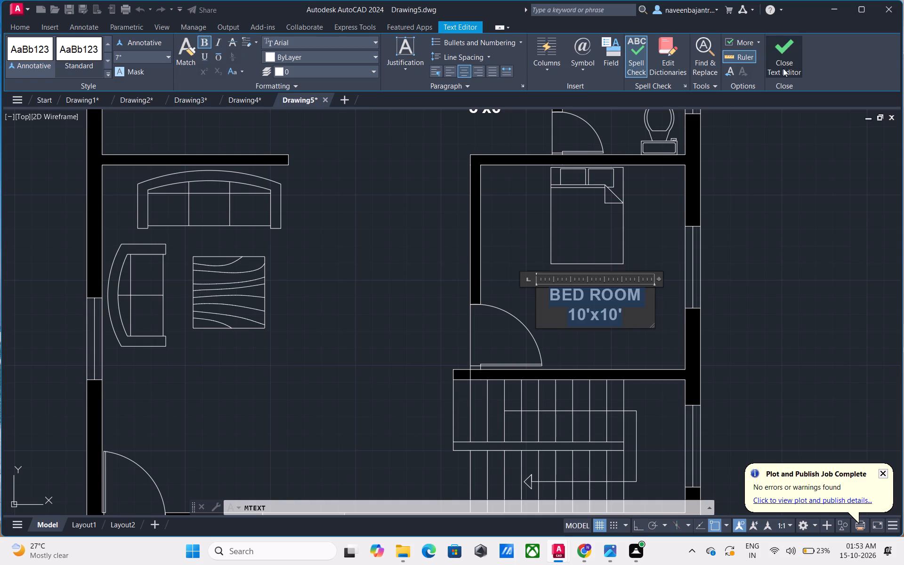
Add 7" high multiline text below the coffee table in the sofa area, reading LIVING ROOM and 18'x17' on two lines.
scroll(778, 213, "down", 1)
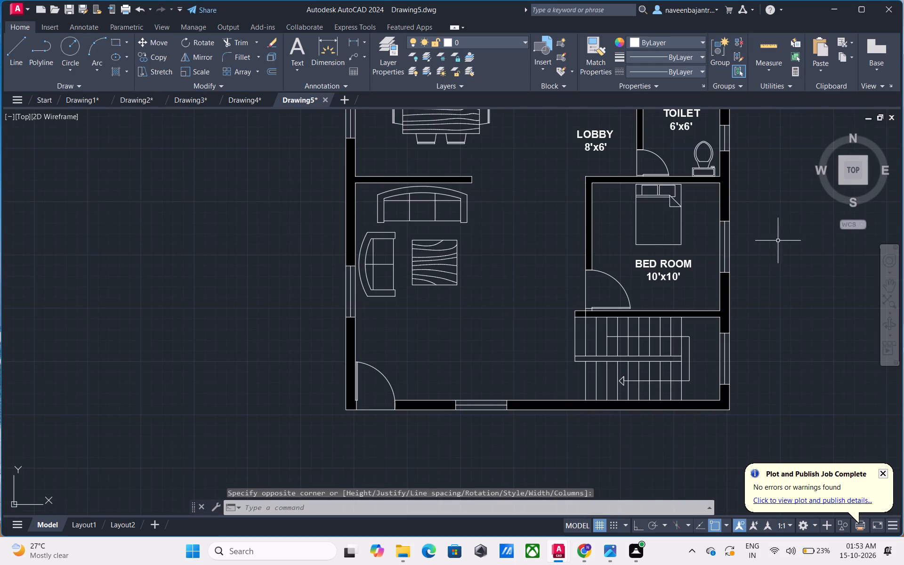
left_click(296, 46)
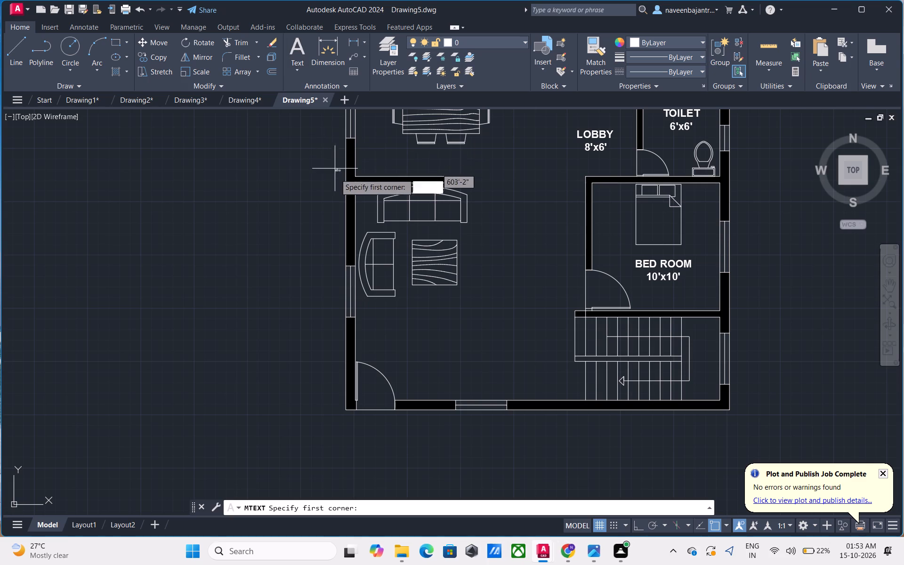
left_click_drag(421, 316, 425, 320)
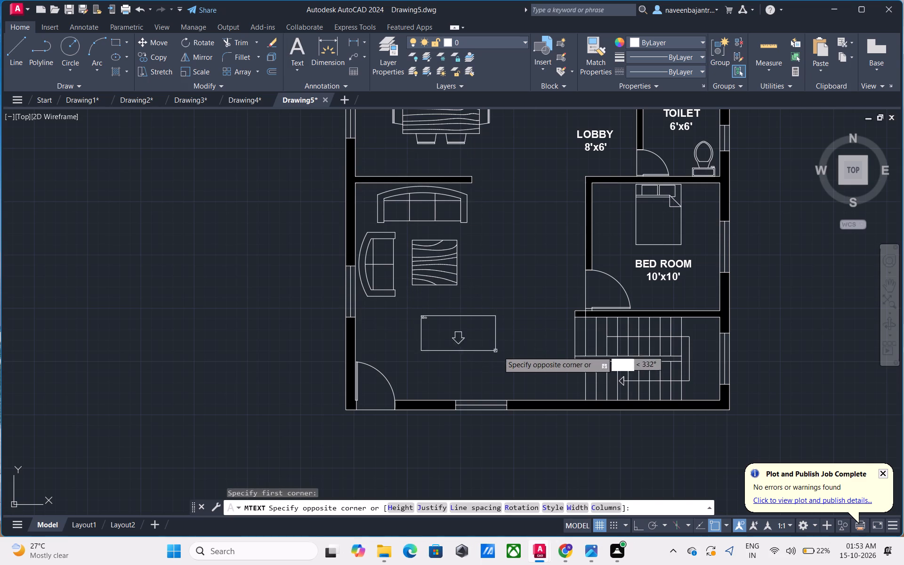
left_click(540, 358)
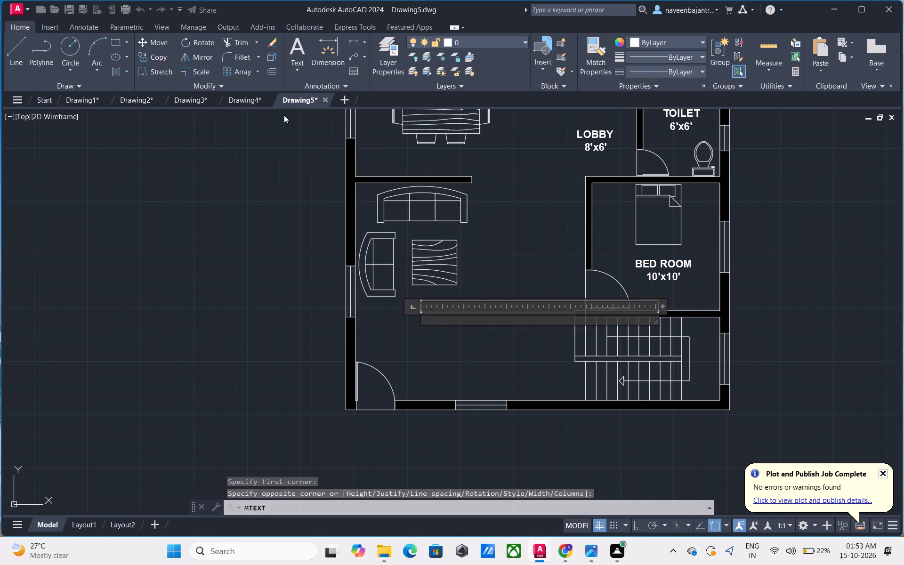
left_click(150, 59)
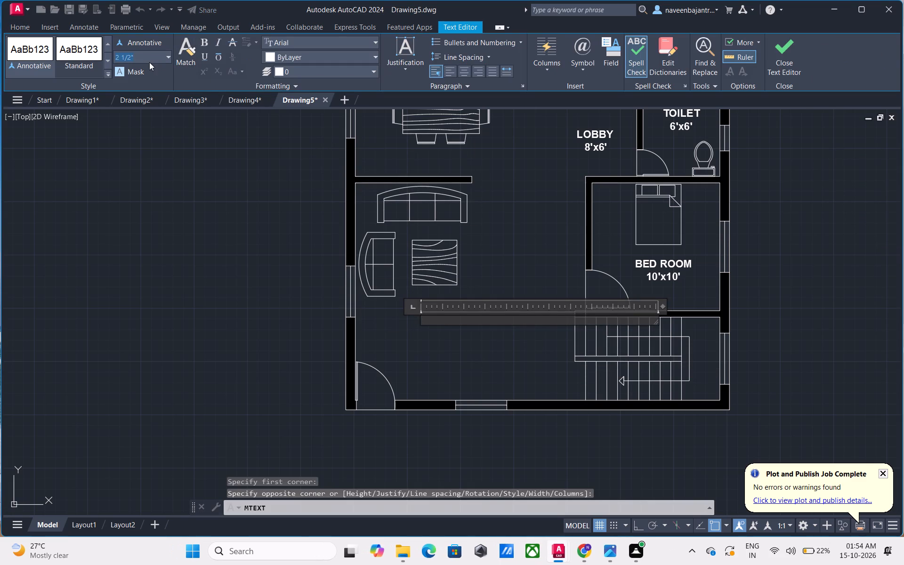
key("7")
key("shift+quotedbl")
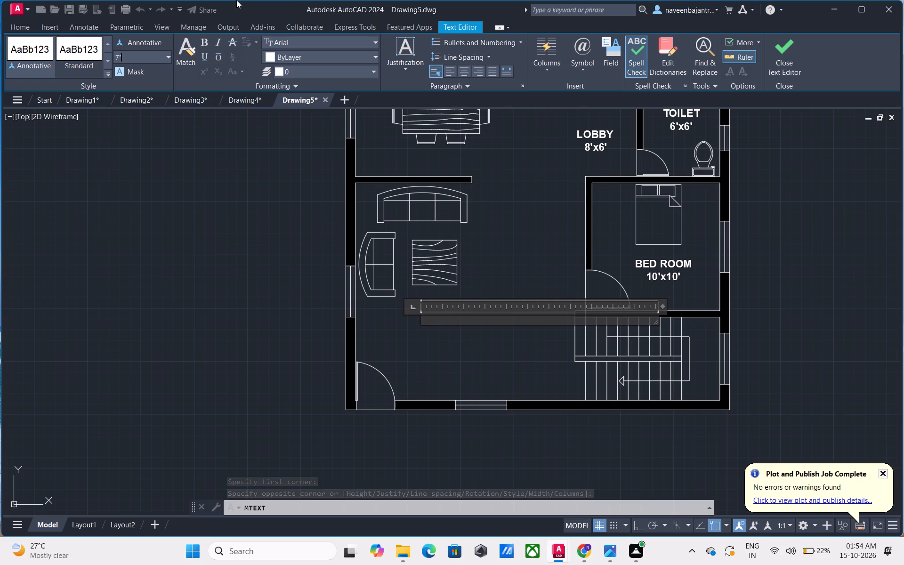
key("Return")
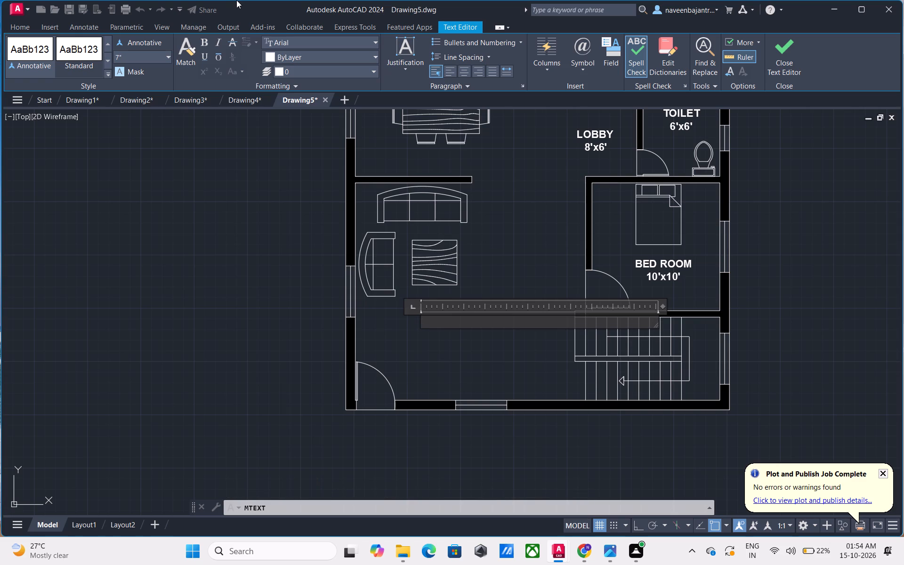
type("LIVIN")
type("G ROOM")
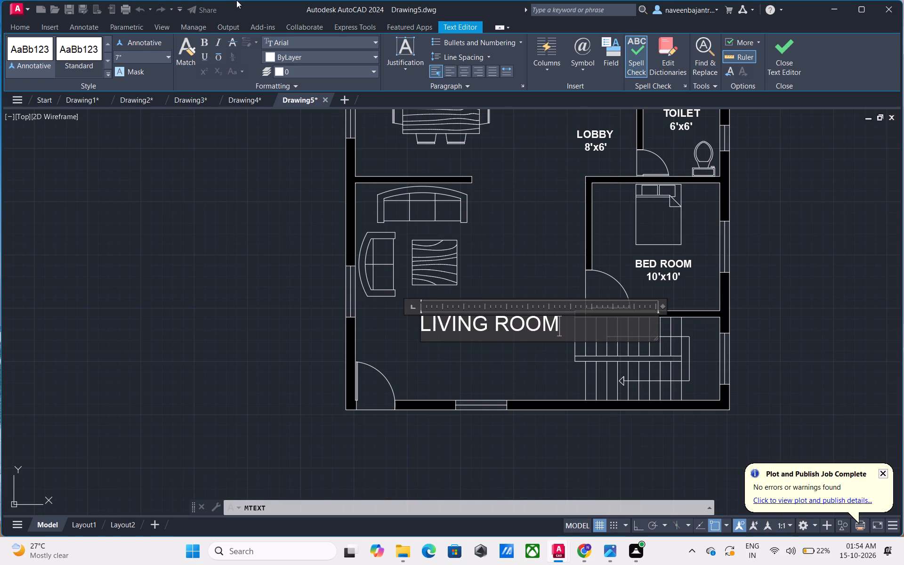
key("Return")
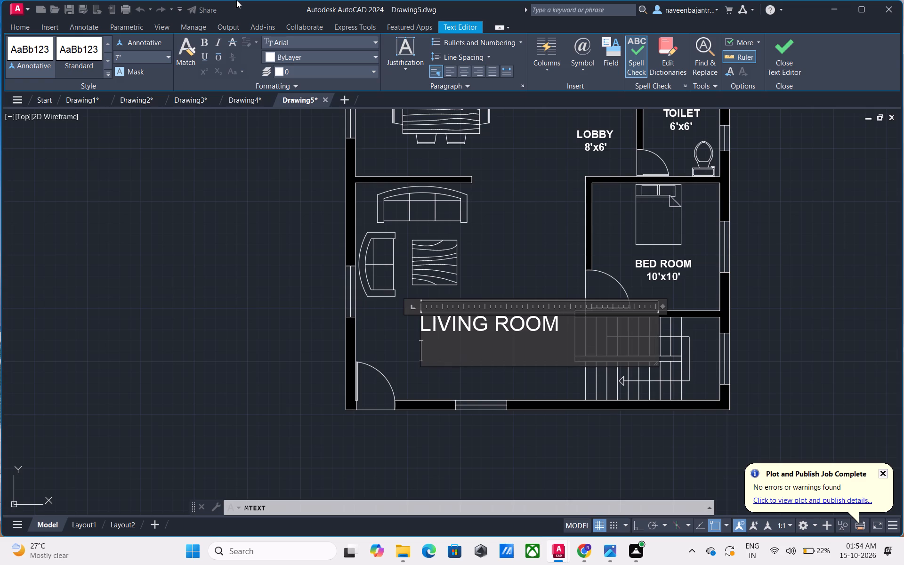
type("18")
key("apostrophe")
key("x")
type("17")
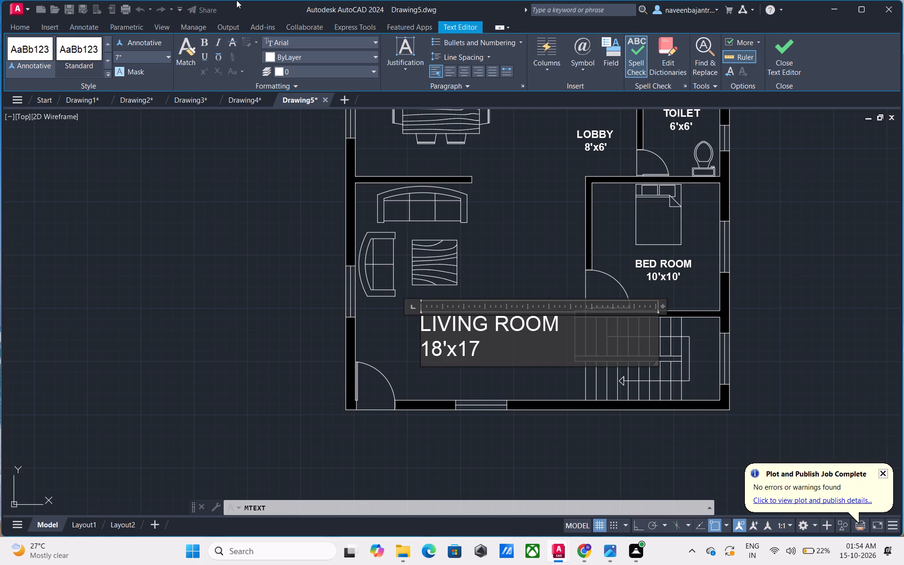
key("apostrophe")
Centre both lines of the living room label, make them bold and finish the text.
left_click_drag(484, 349, 423, 334)
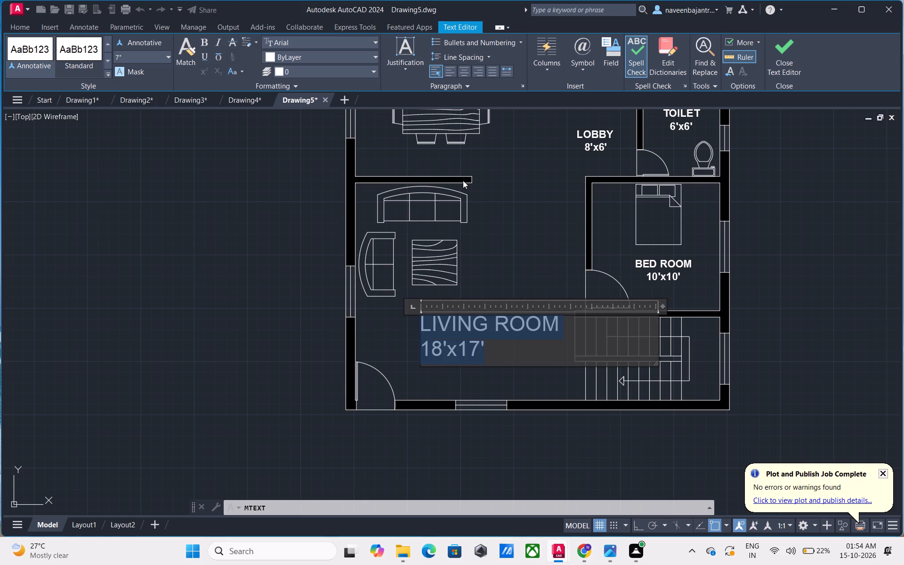
left_click(464, 74)
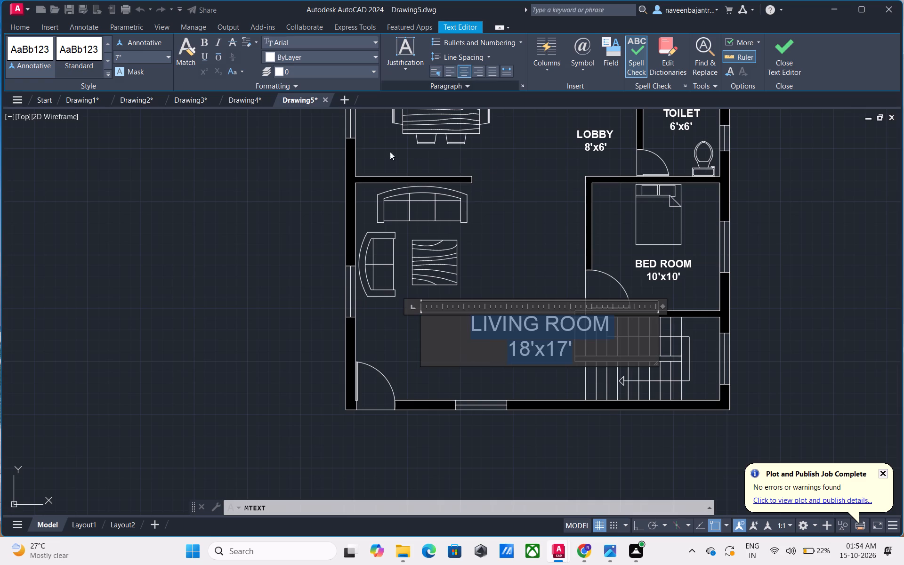
left_click(201, 40)
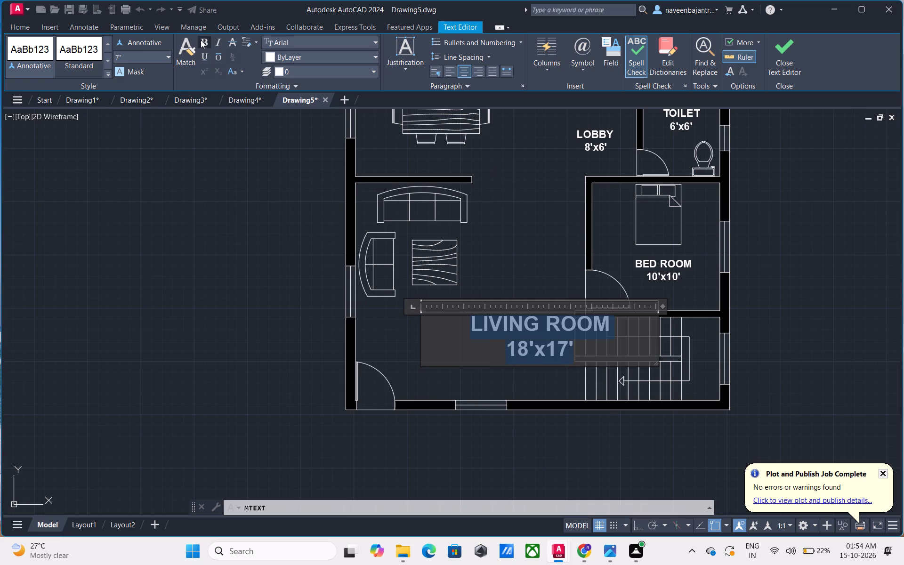
left_click(780, 70)
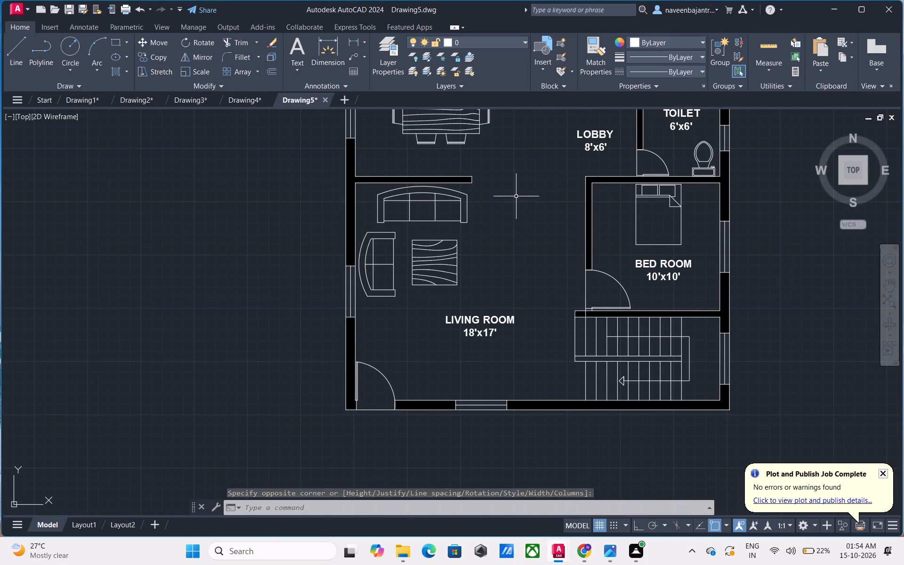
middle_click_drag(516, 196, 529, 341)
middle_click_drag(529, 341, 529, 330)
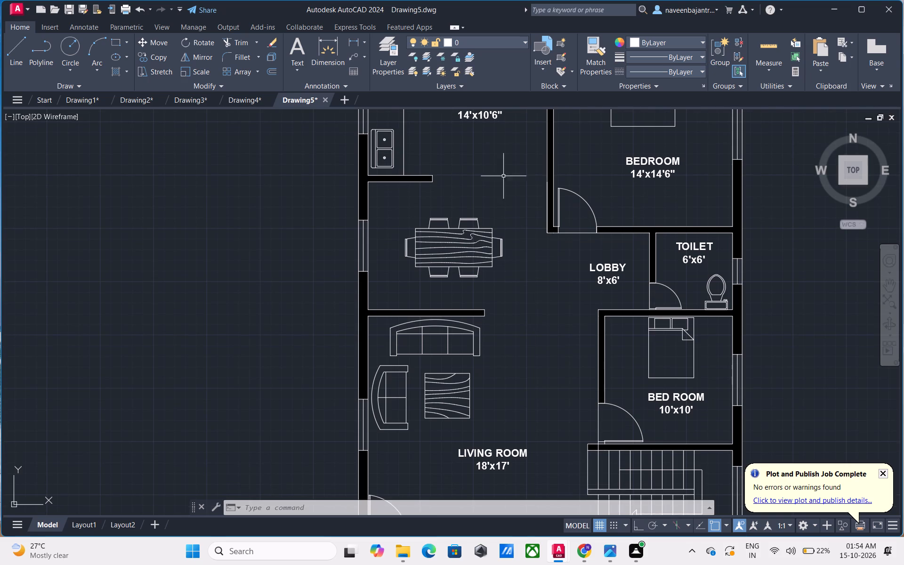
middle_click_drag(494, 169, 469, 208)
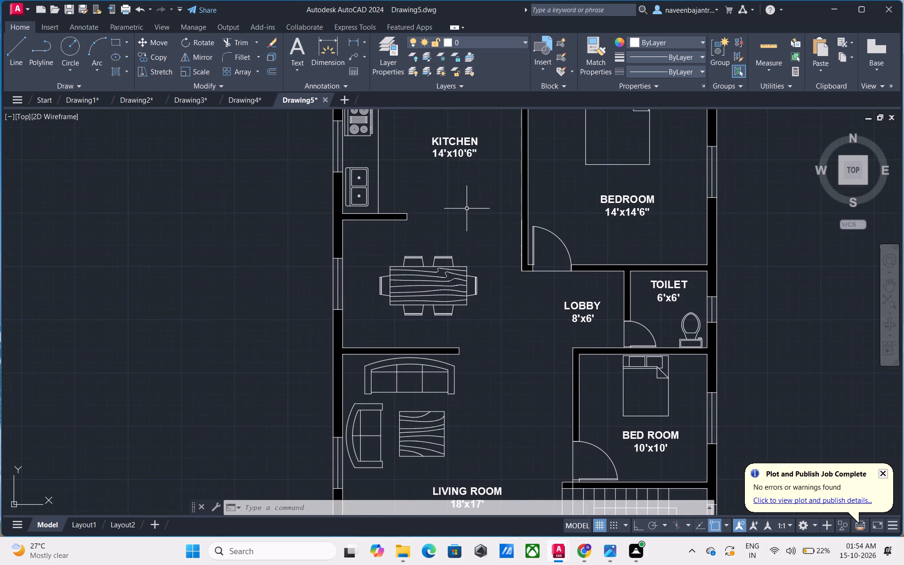
Add 7" high multiline text above the dining table, reading DINNING and 14'x10' on two lines.
left_click(299, 47)
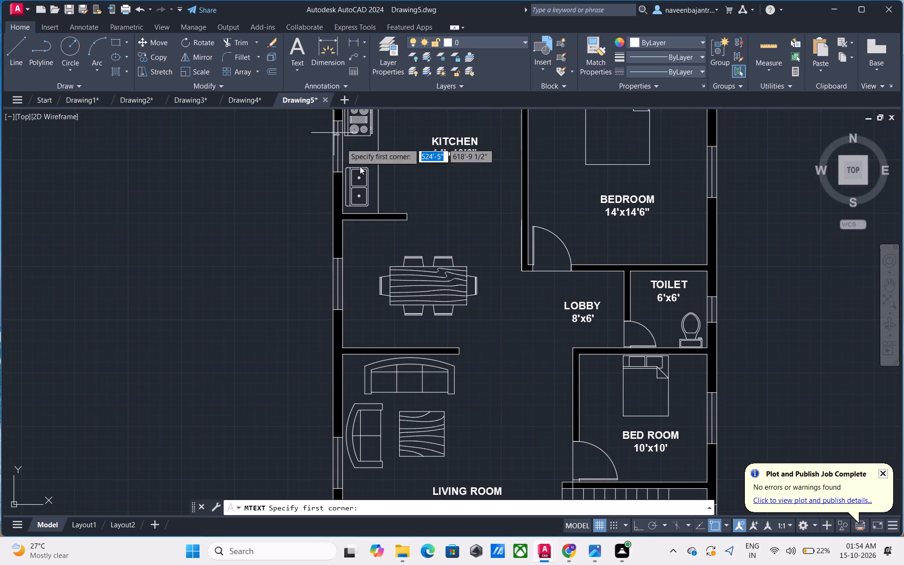
scroll(387, 235, "up", 1)
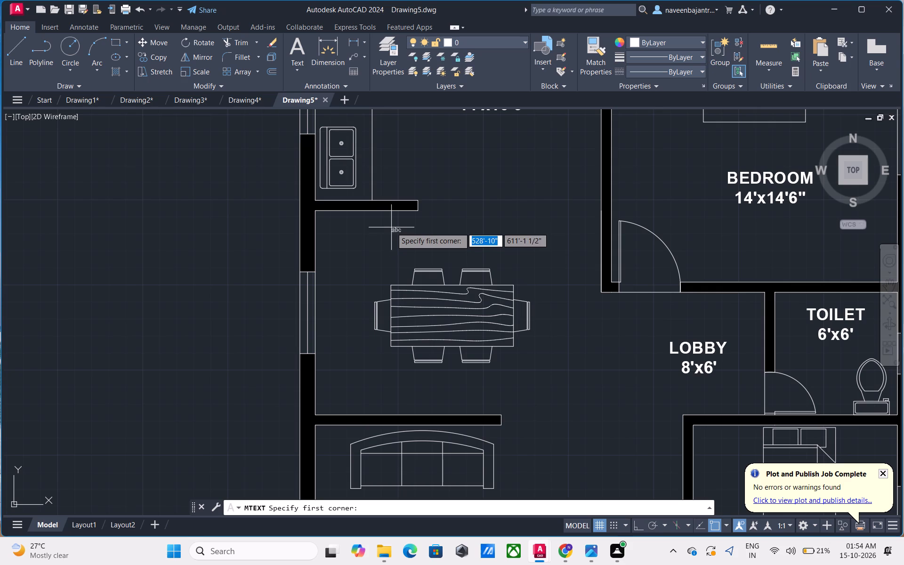
left_click(392, 218)
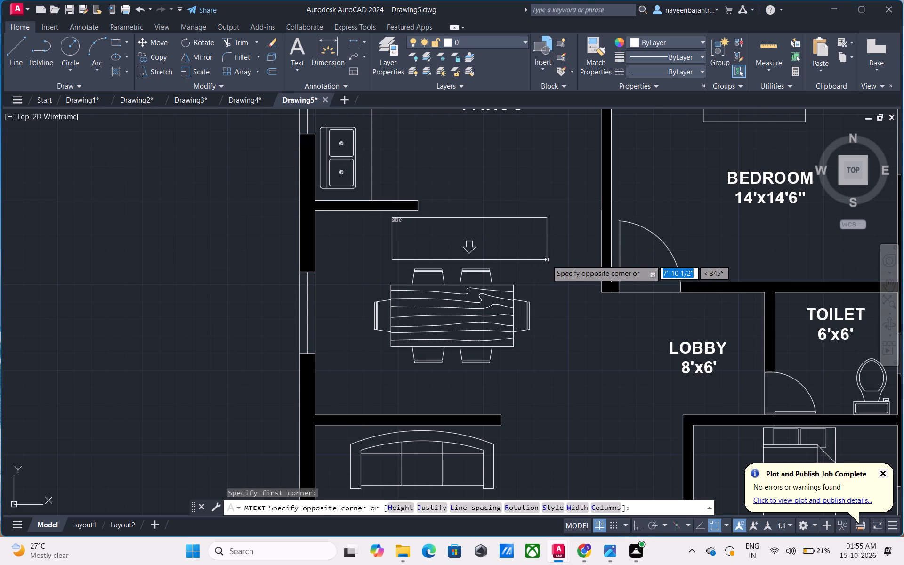
left_click(547, 260)
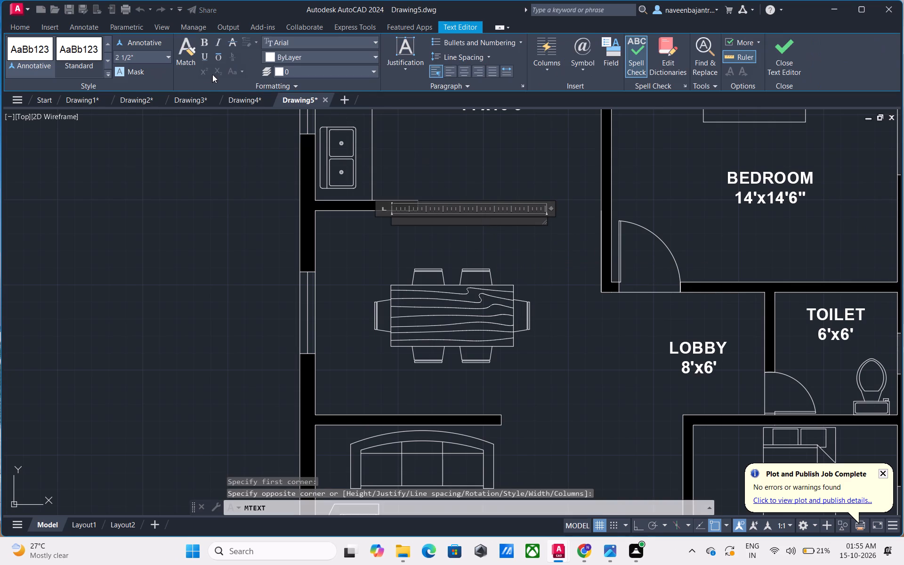
left_click(144, 52)
key("7")
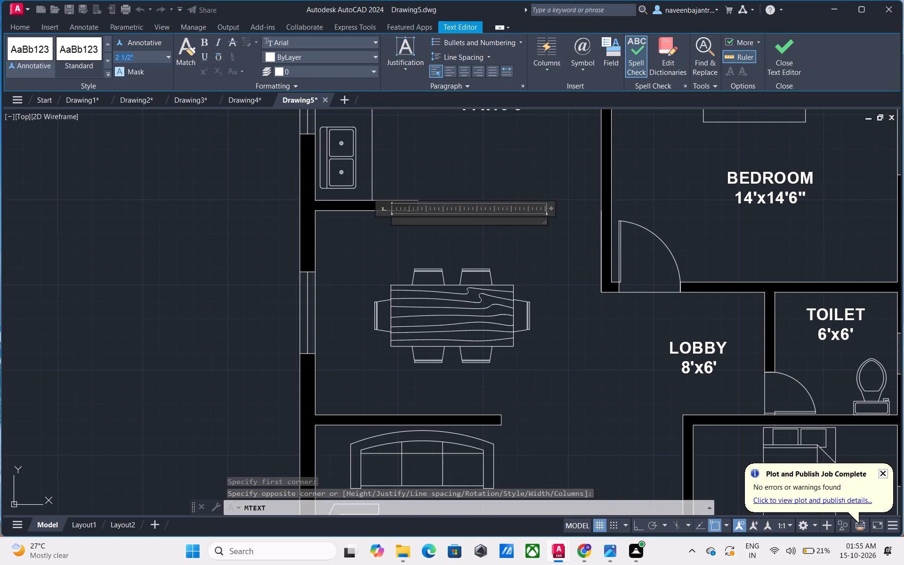
key("shift+quotedbl")
key("Return")
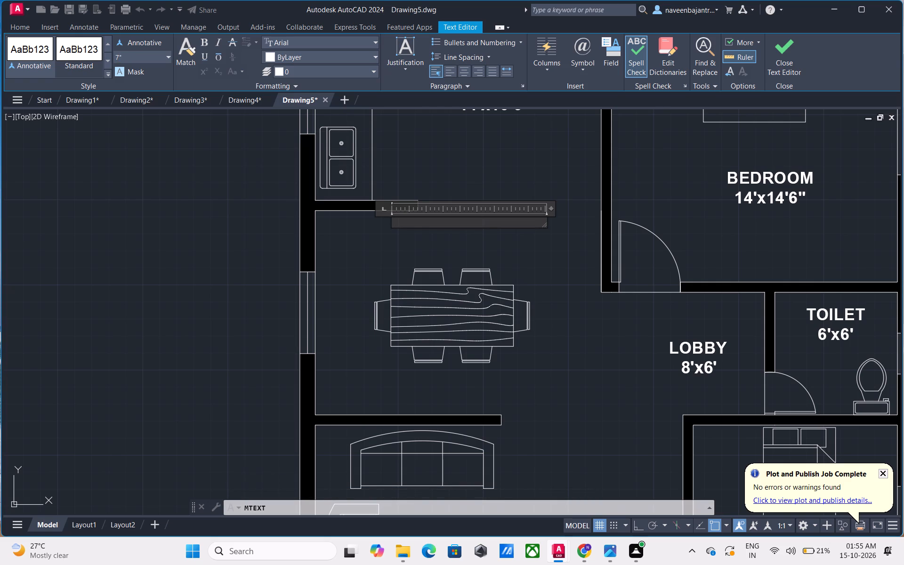
type("DINNING")
key("Return")
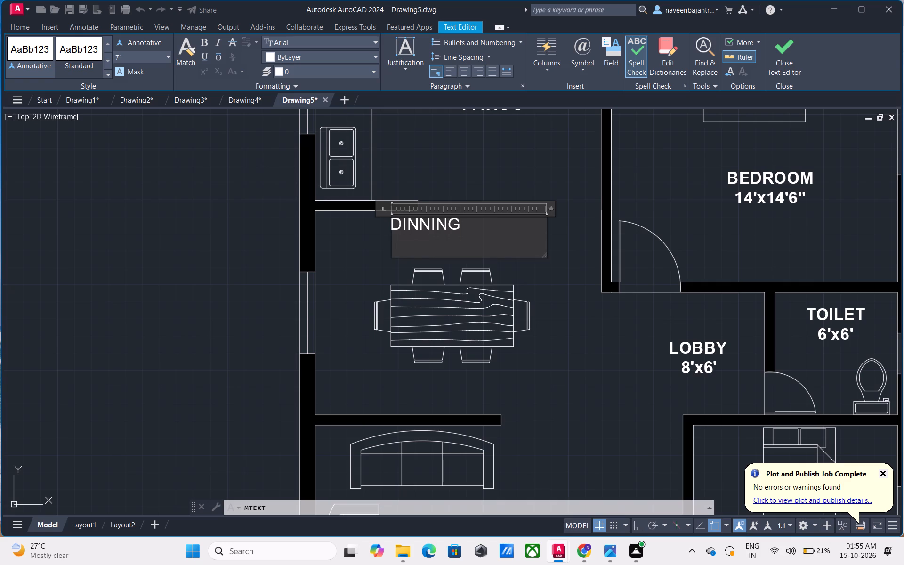
type("14")
key("apostrophe")
key("x")
type("10'")
Centre both lines of the dining area's label, make them bold and finish the text.
left_click_drag(453, 245, 452, 246)
left_click_drag(452, 246, 383, 229)
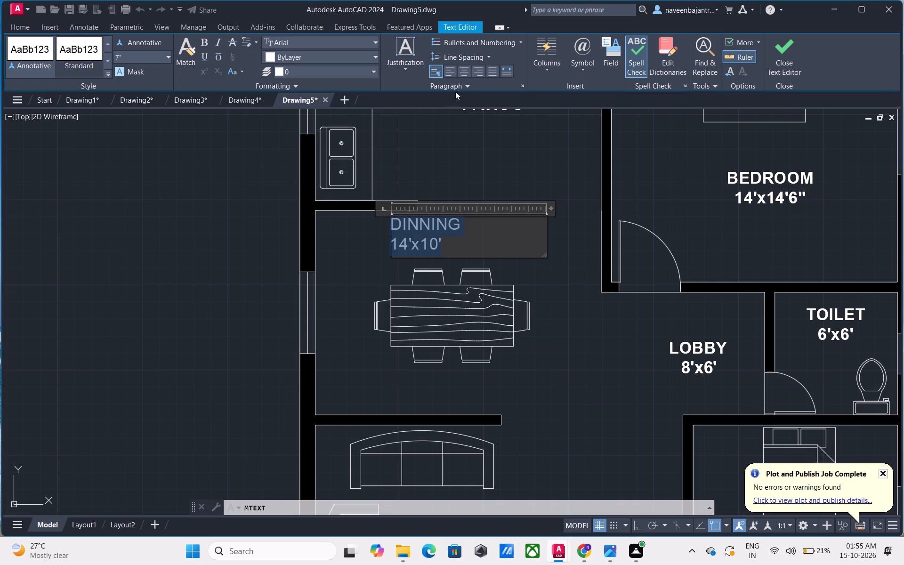
left_click(466, 74)
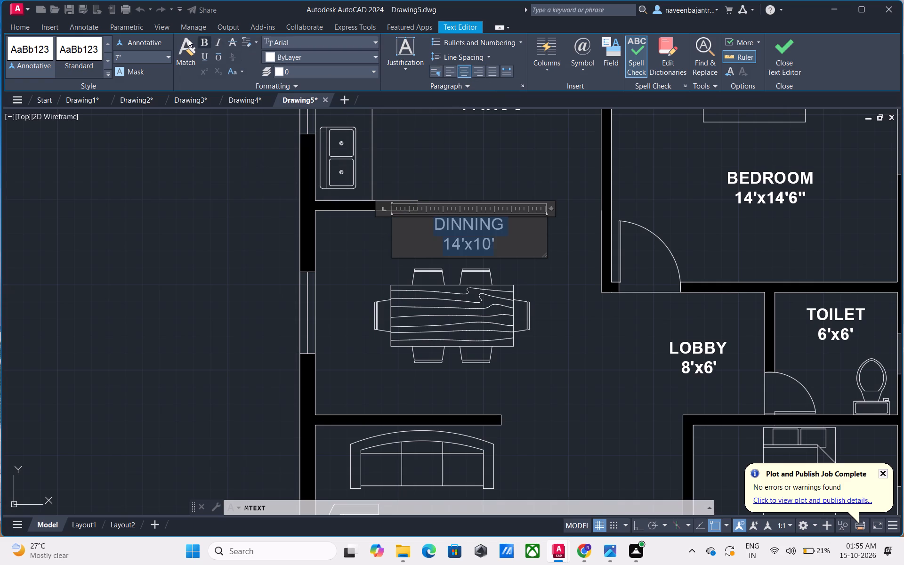
left_click(202, 39)
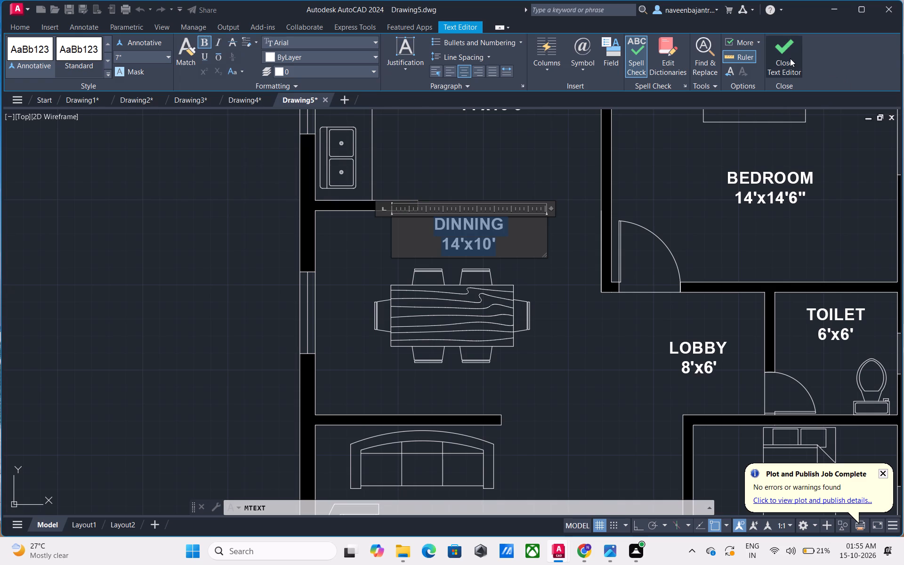
left_click(788, 57)
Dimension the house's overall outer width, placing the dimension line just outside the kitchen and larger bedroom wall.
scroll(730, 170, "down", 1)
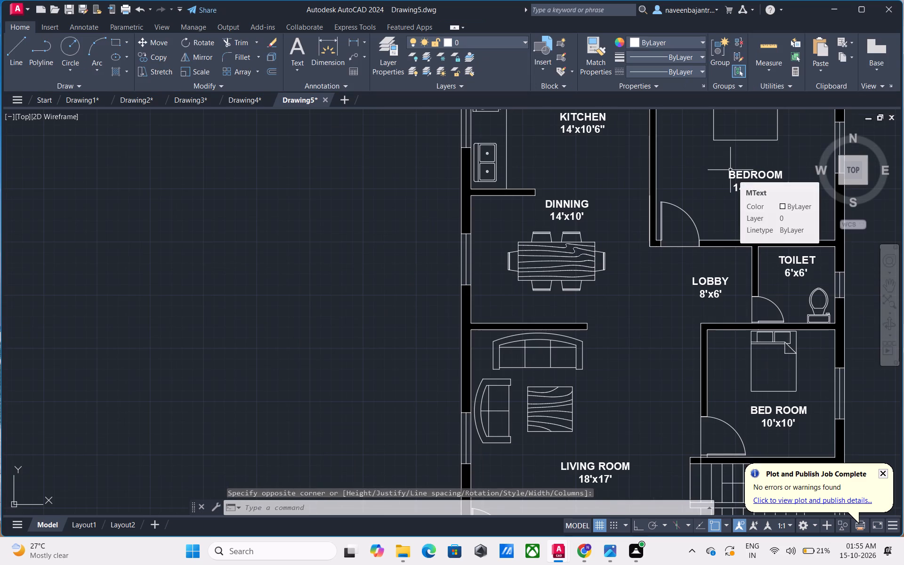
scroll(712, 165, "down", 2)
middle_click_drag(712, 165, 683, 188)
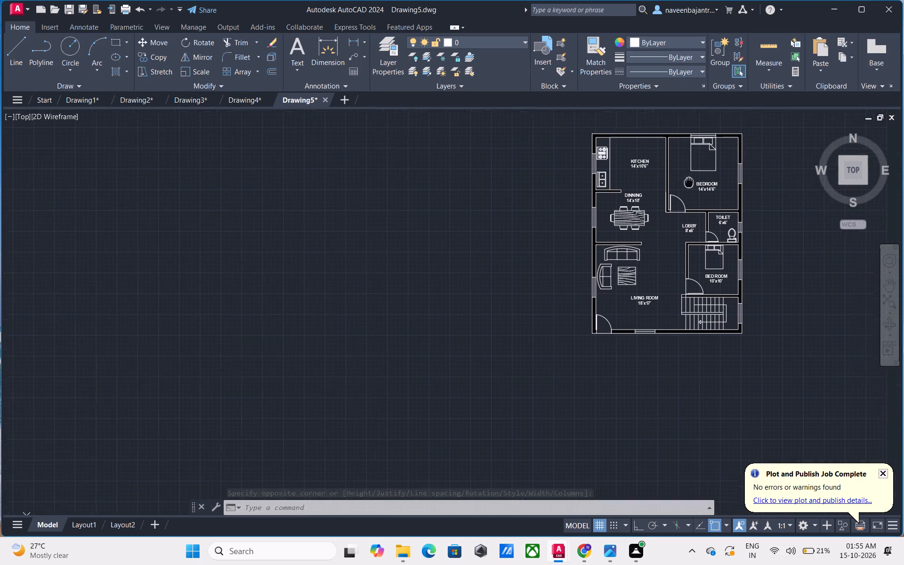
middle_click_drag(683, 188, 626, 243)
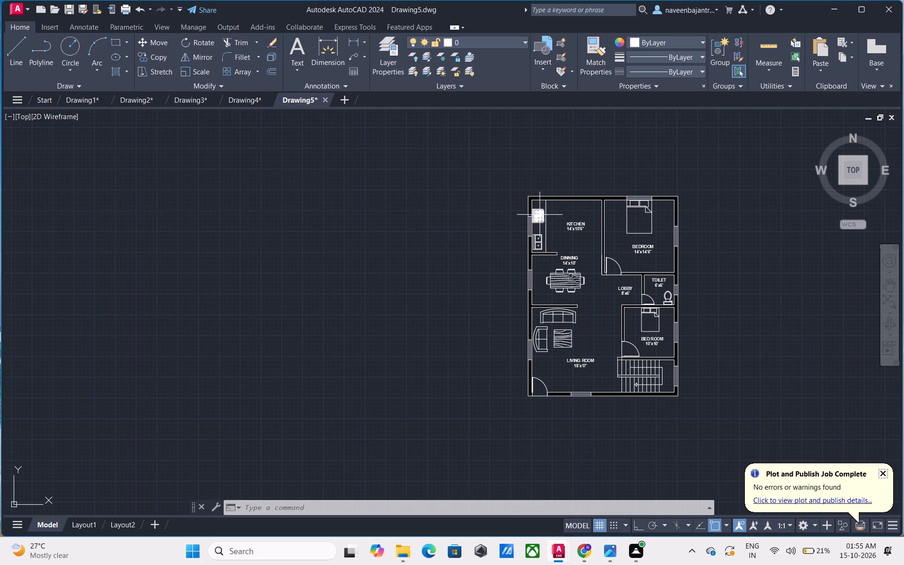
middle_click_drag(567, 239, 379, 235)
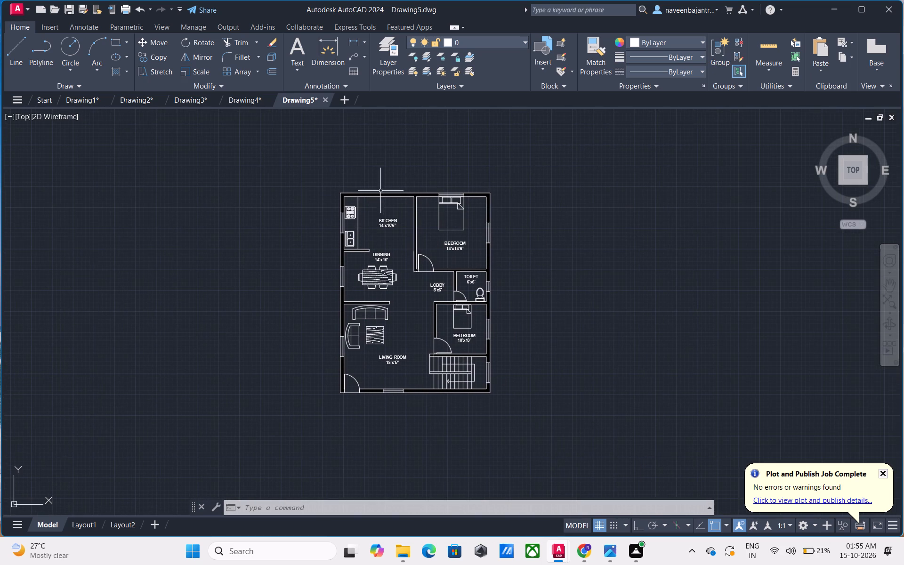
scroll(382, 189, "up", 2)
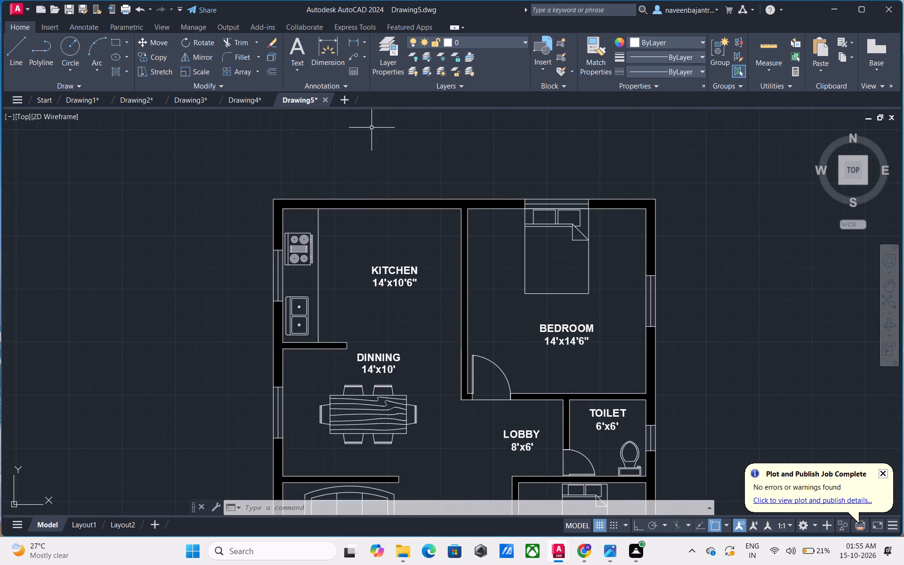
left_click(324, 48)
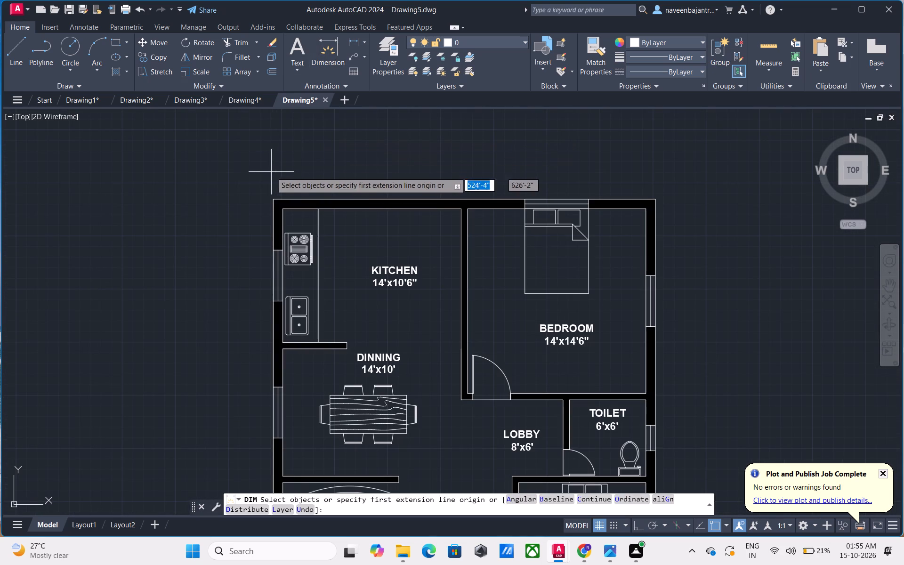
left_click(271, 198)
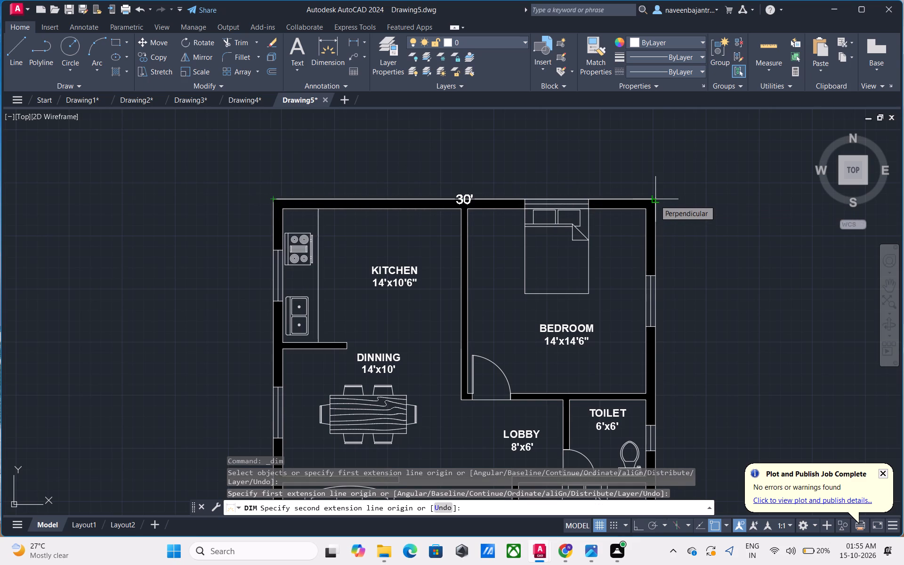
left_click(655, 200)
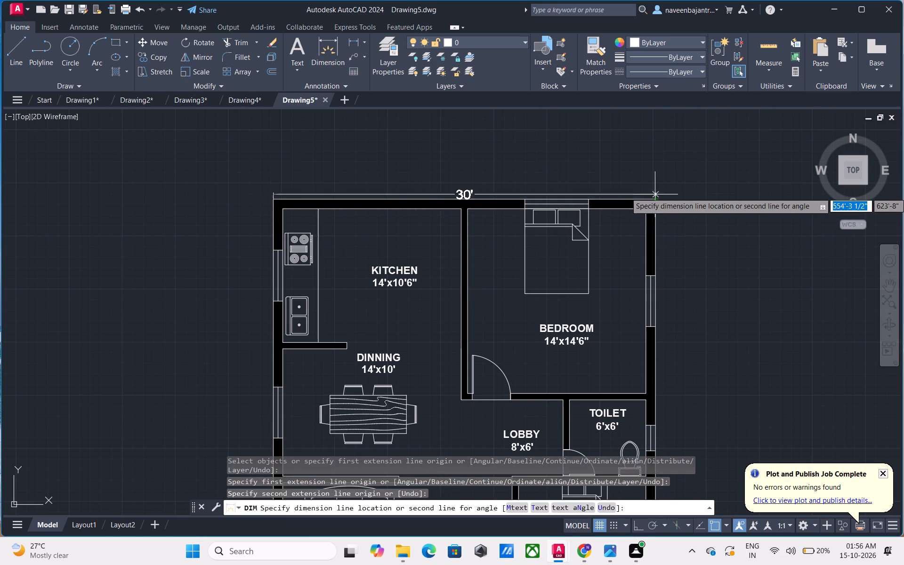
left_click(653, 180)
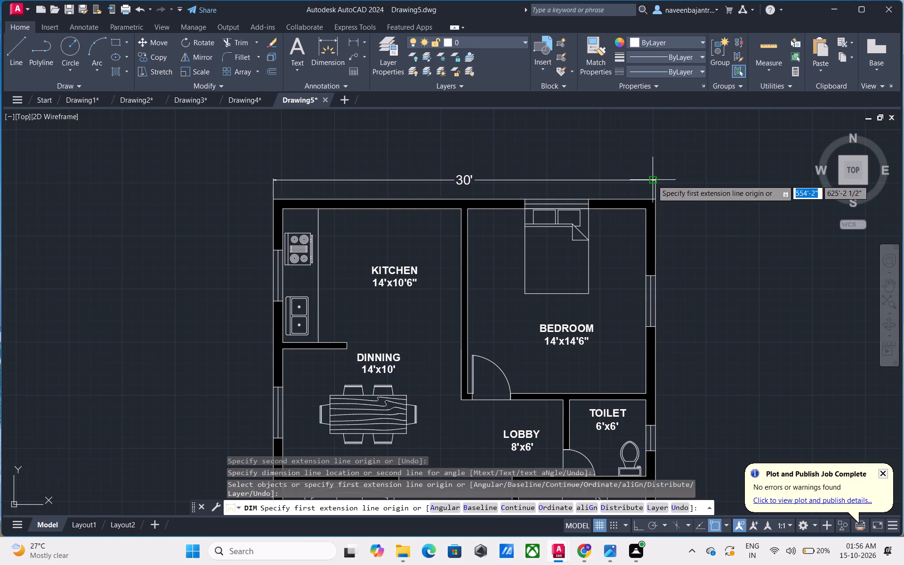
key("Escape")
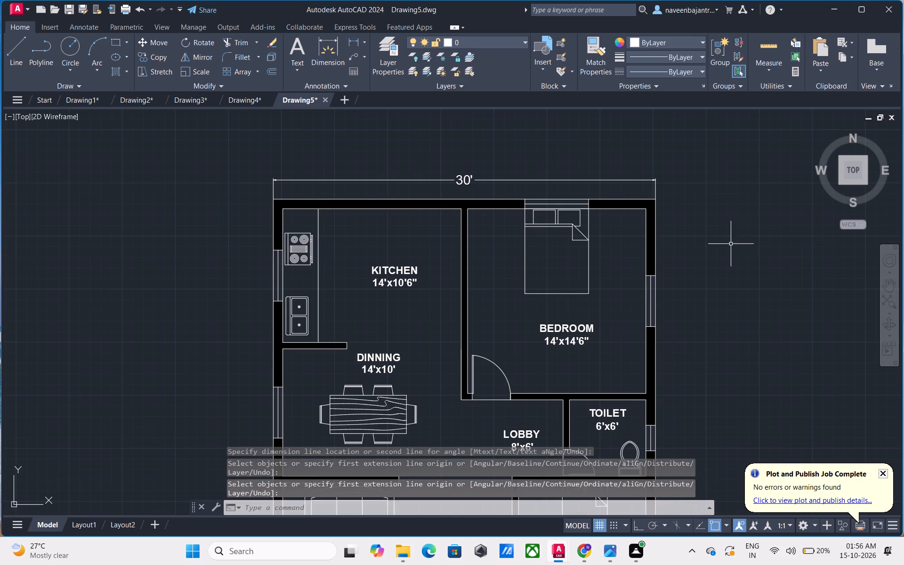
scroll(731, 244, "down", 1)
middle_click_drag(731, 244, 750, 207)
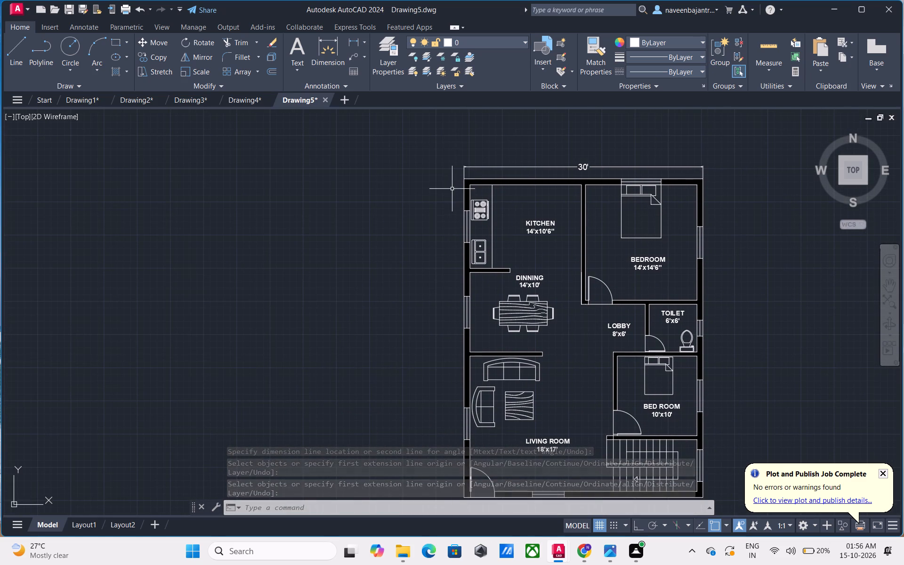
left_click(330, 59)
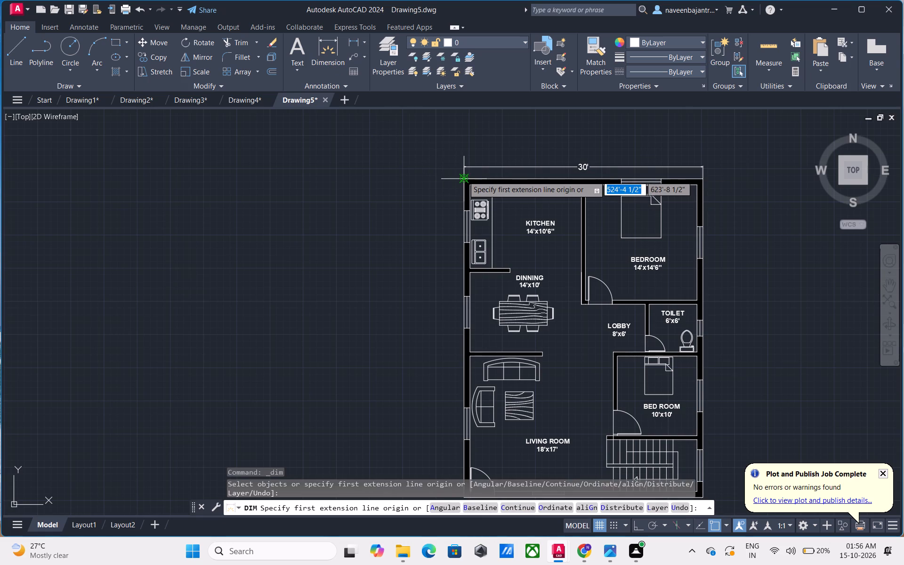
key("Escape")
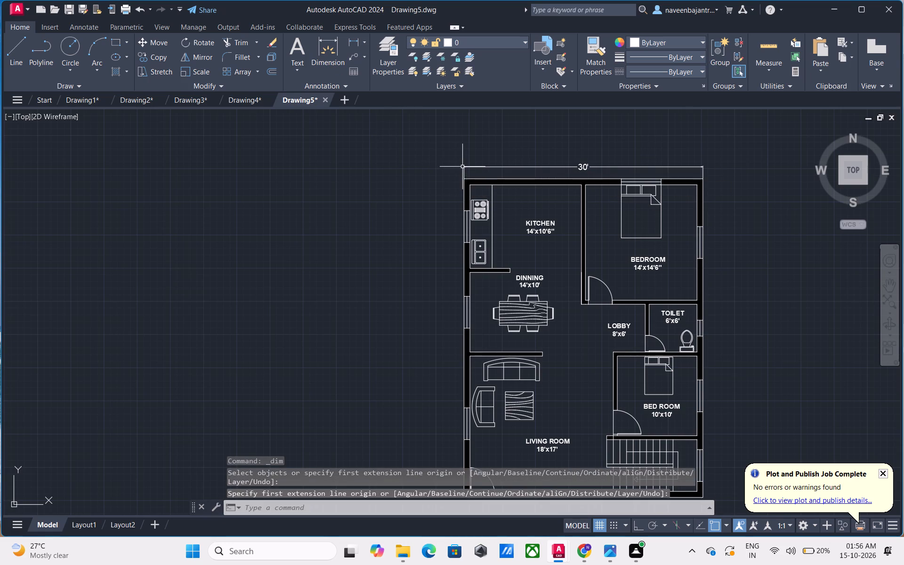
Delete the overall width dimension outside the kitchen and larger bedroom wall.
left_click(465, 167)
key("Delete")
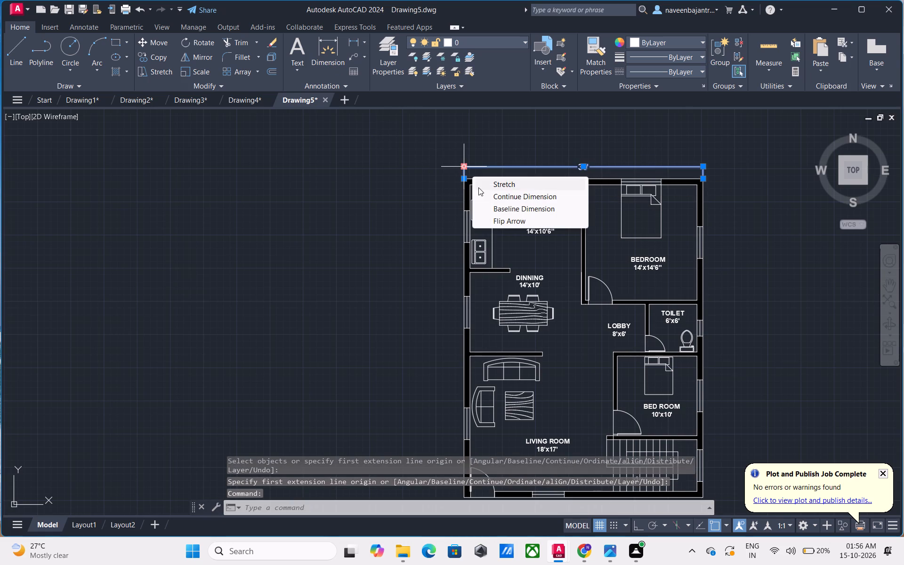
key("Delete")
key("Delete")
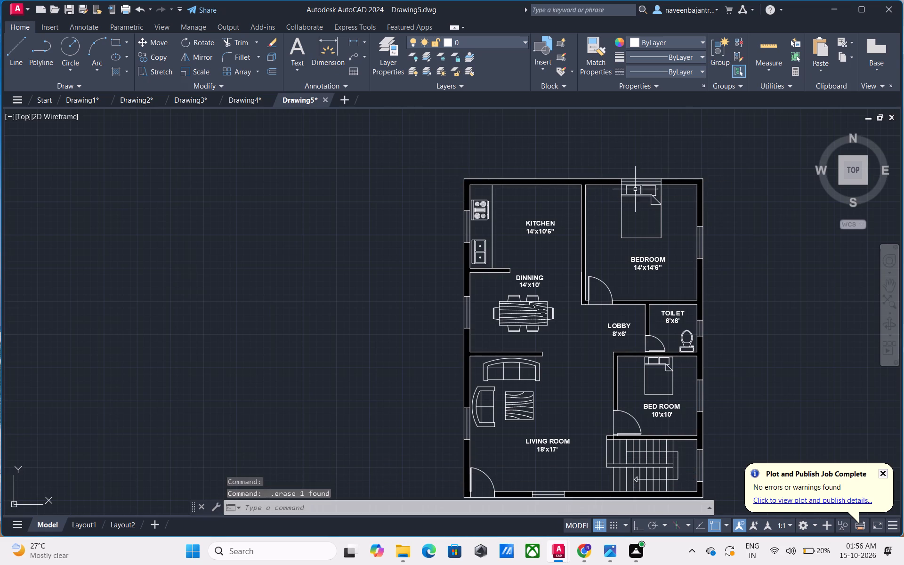
Add centred 7" high multiline text reading W1 just outside the window at the head of the larger bedroom's bed.
middle_click_drag(746, 215, 685, 243)
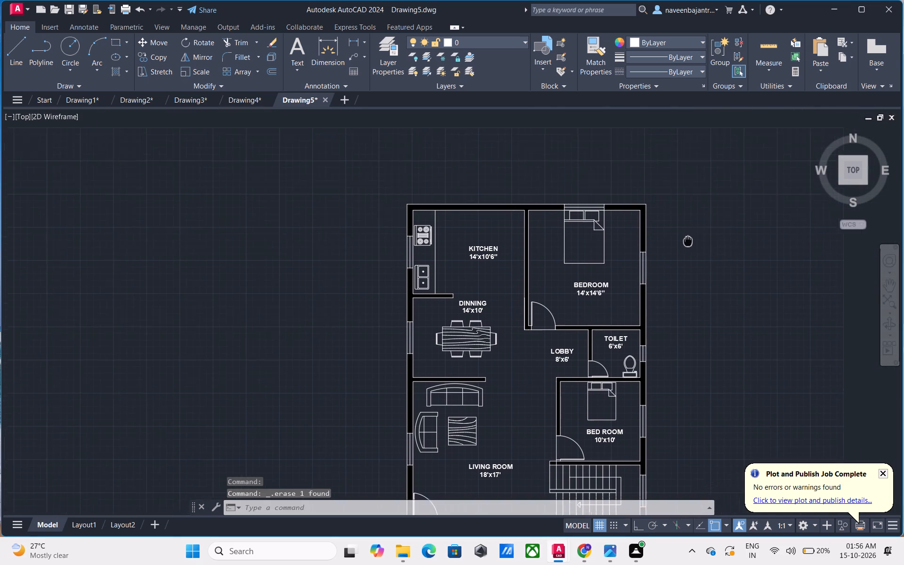
middle_click_drag(685, 243, 629, 266)
scroll(515, 222, "up", 2)
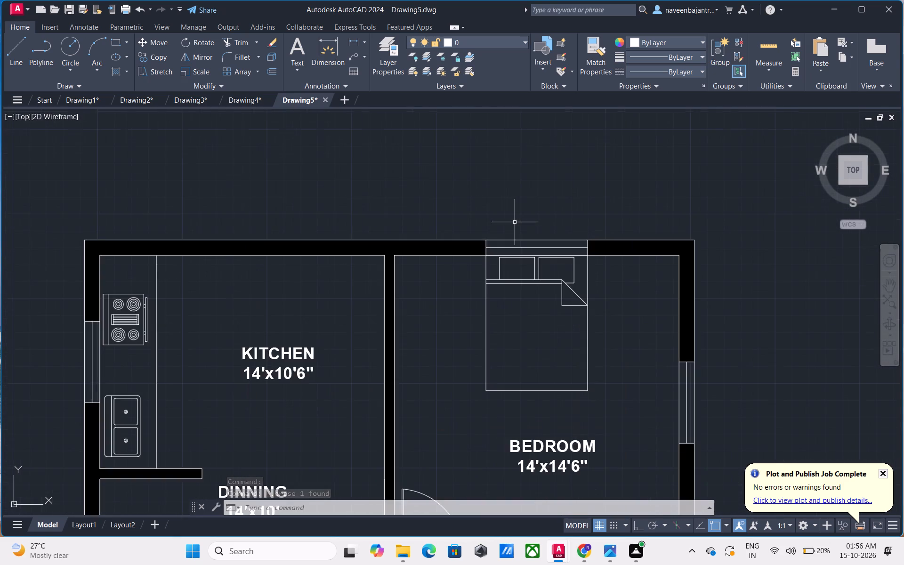
scroll(515, 222, "up", 1)
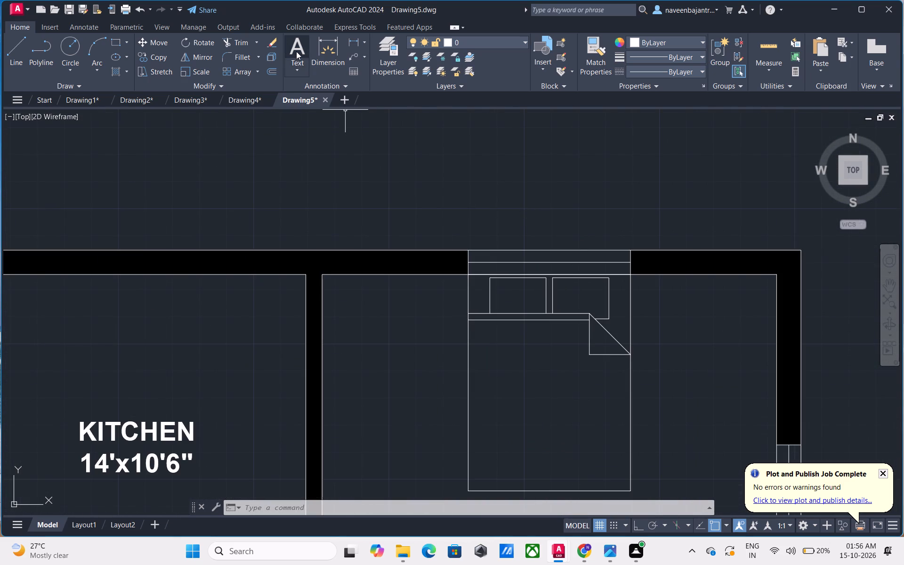
left_click(296, 51)
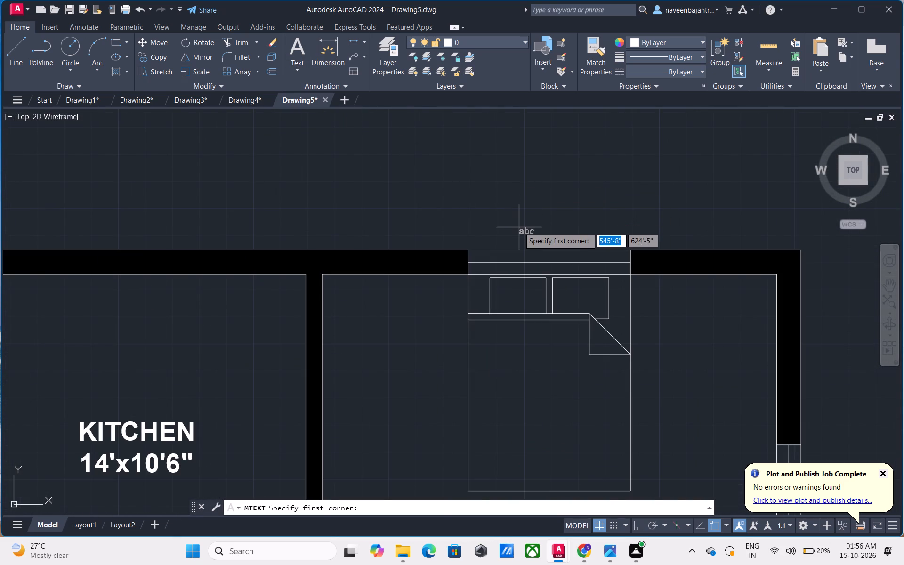
left_click(519, 227)
left_click(577, 245)
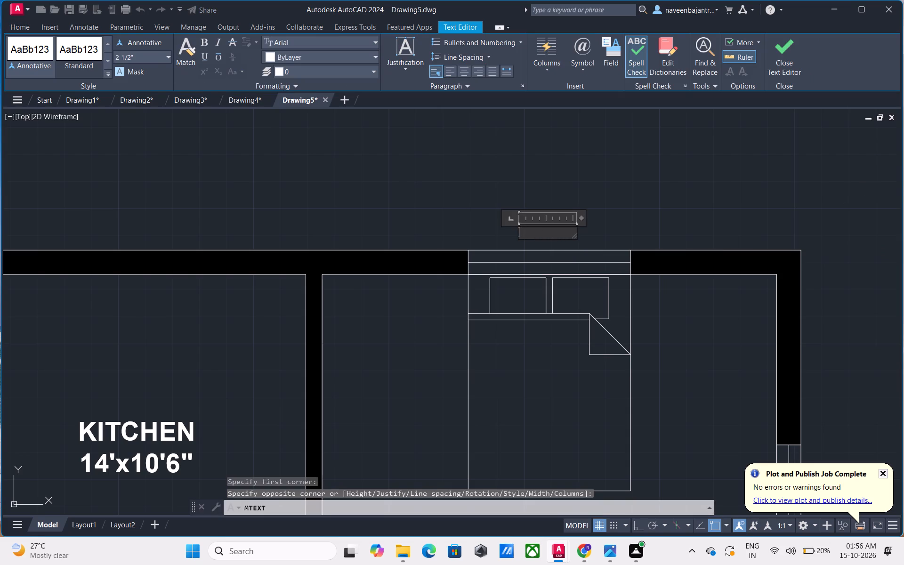
left_click(149, 58)
key("7")
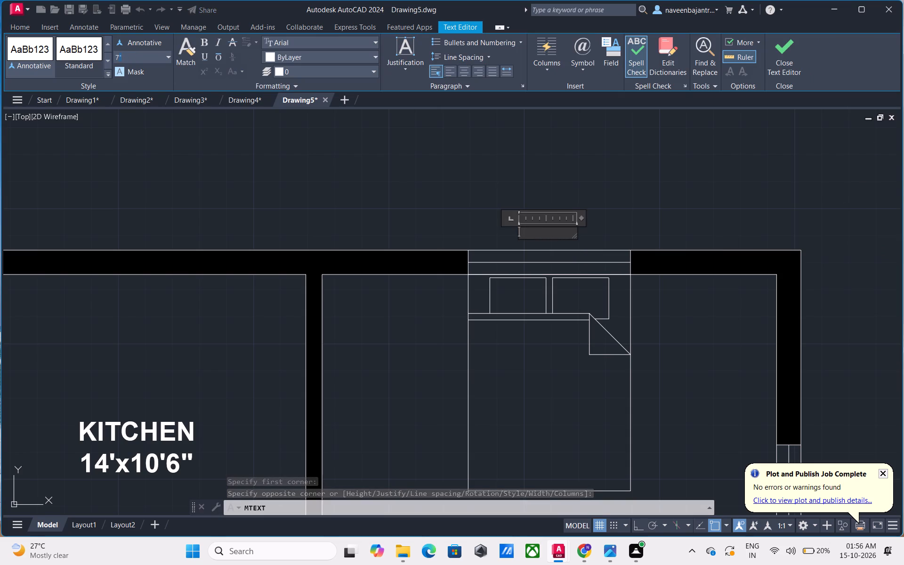
key("shift+quotedbl")
key("Return")
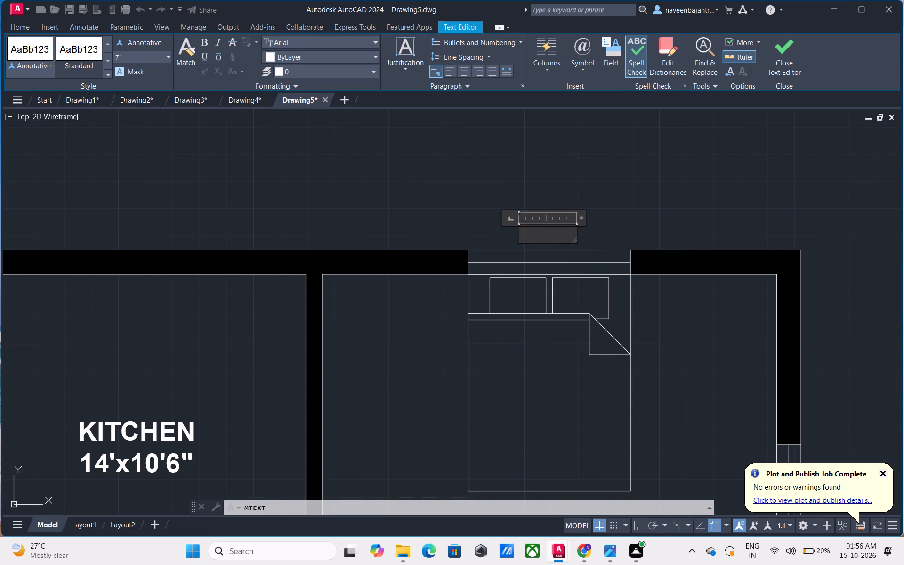
type("W1")
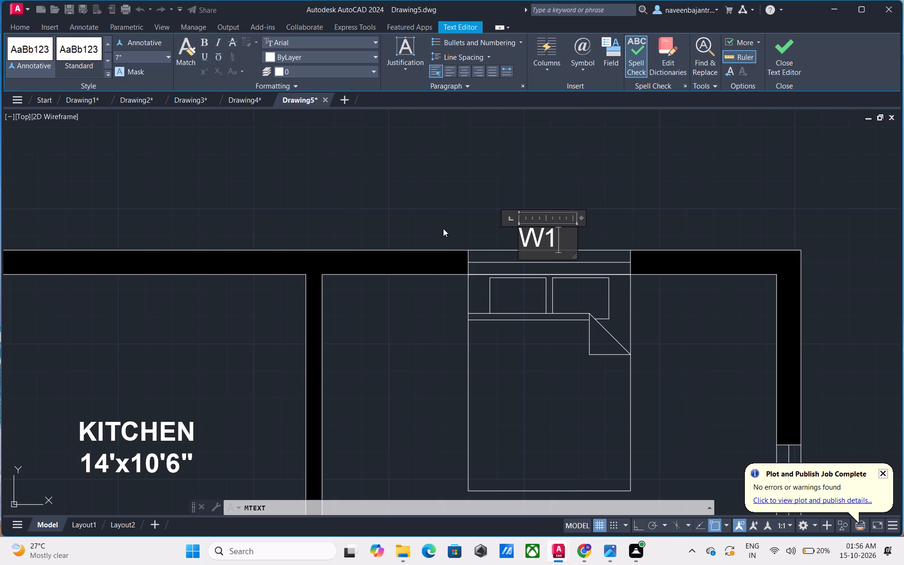
left_click_drag(556, 245, 522, 245)
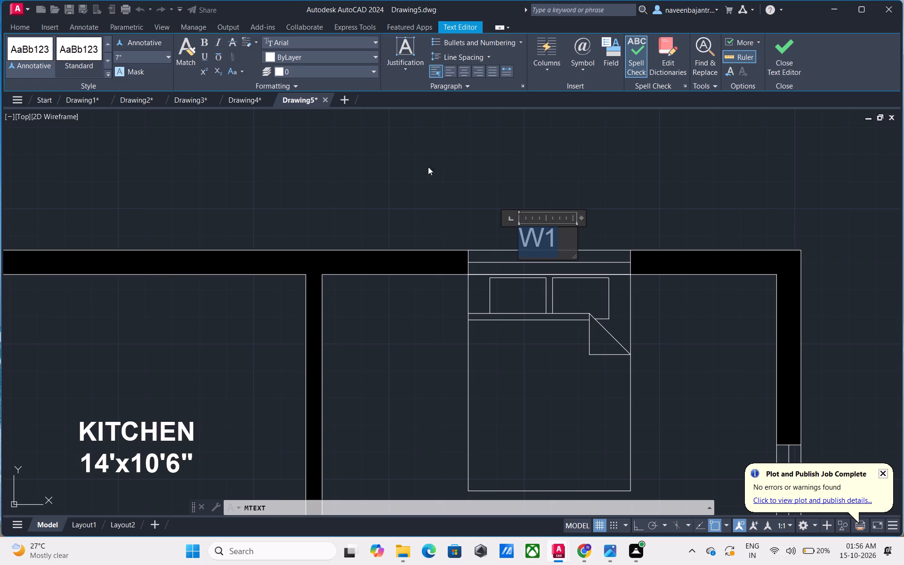
left_click(468, 69)
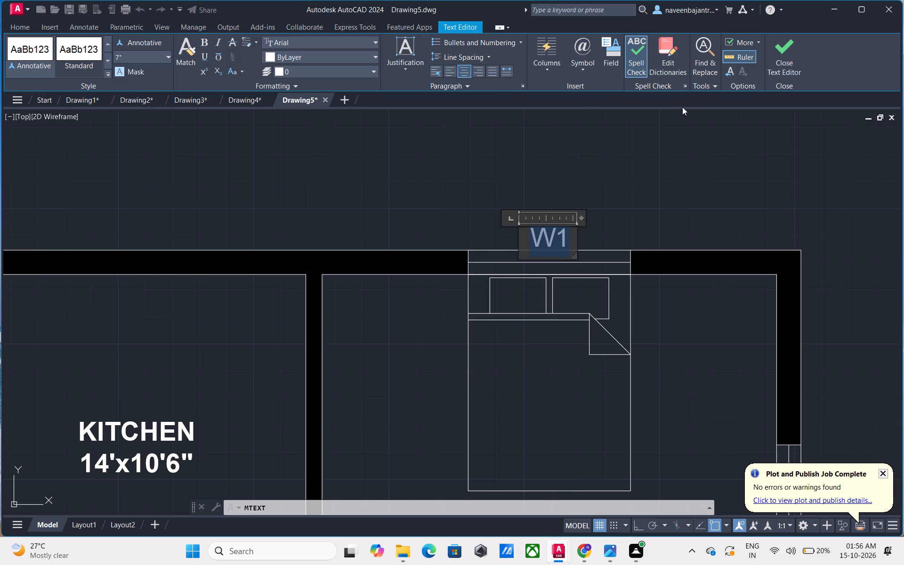
left_click(787, 64)
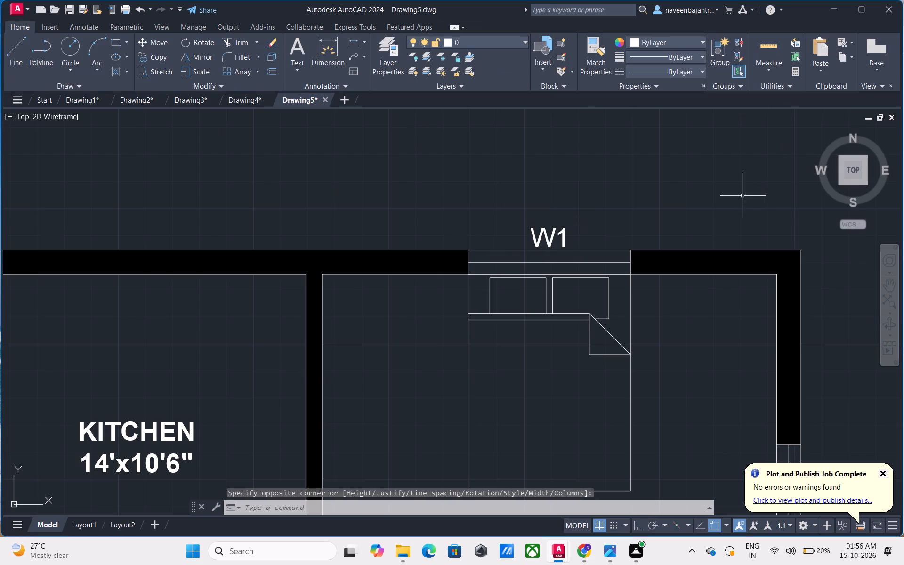
Copy the W1 label to just outside the larger bedroom's other window, on the side wall.
middle_click_drag(724, 200, 610, 140)
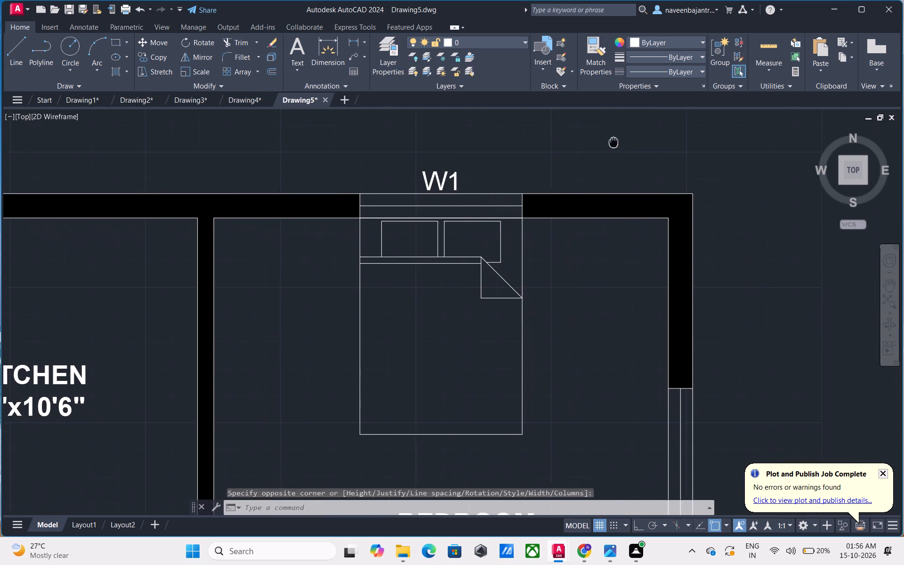
middle_click_drag(610, 140, 605, 138)
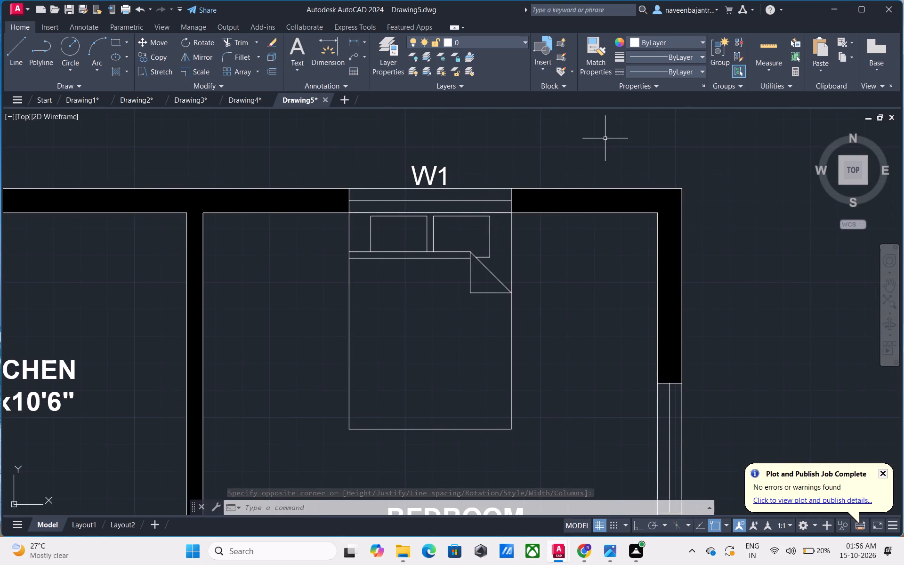
left_click(444, 175)
key("c")
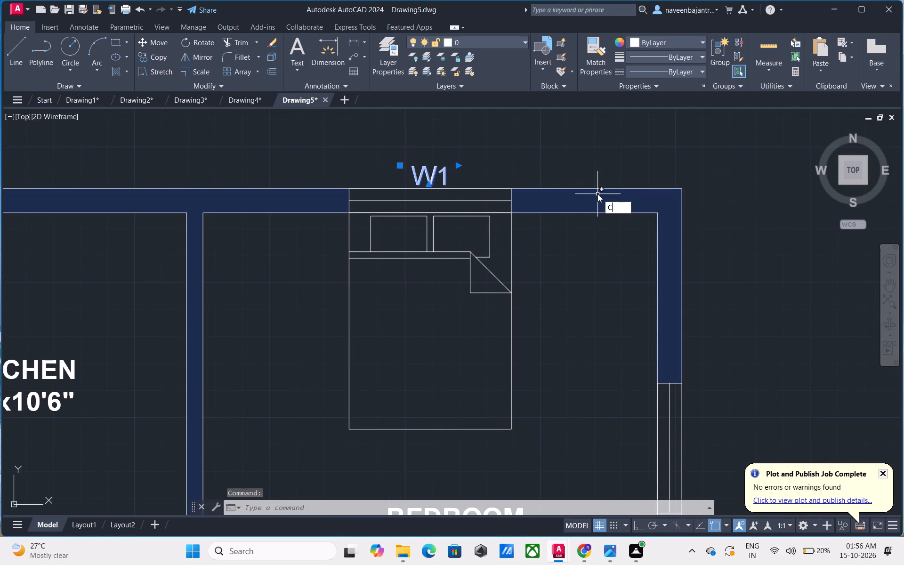
type("O")
key("space")
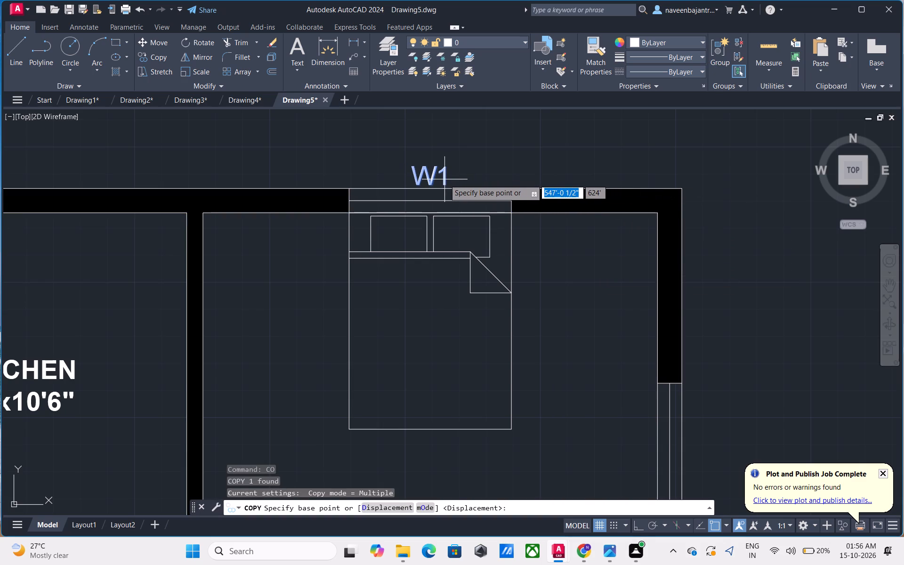
left_click(444, 179)
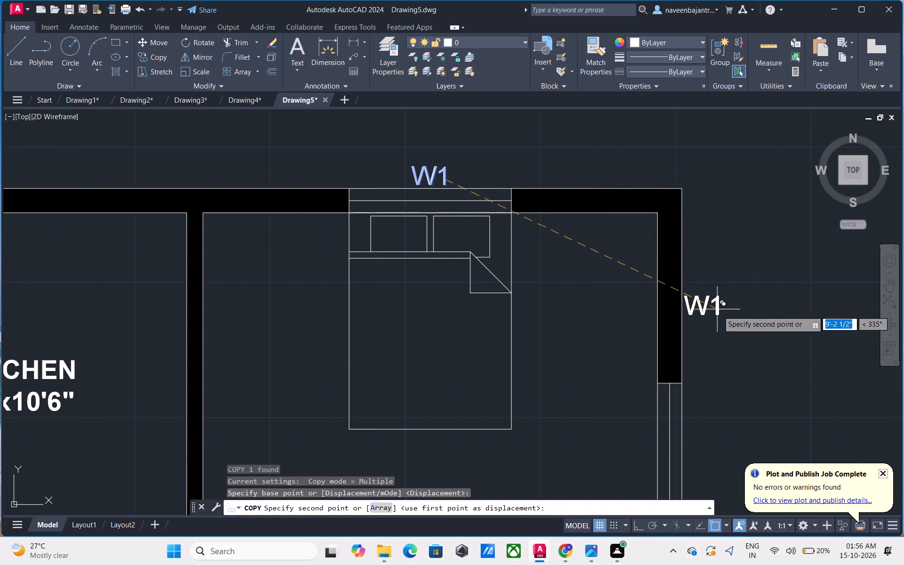
middle_click_drag(756, 377, 706, 235)
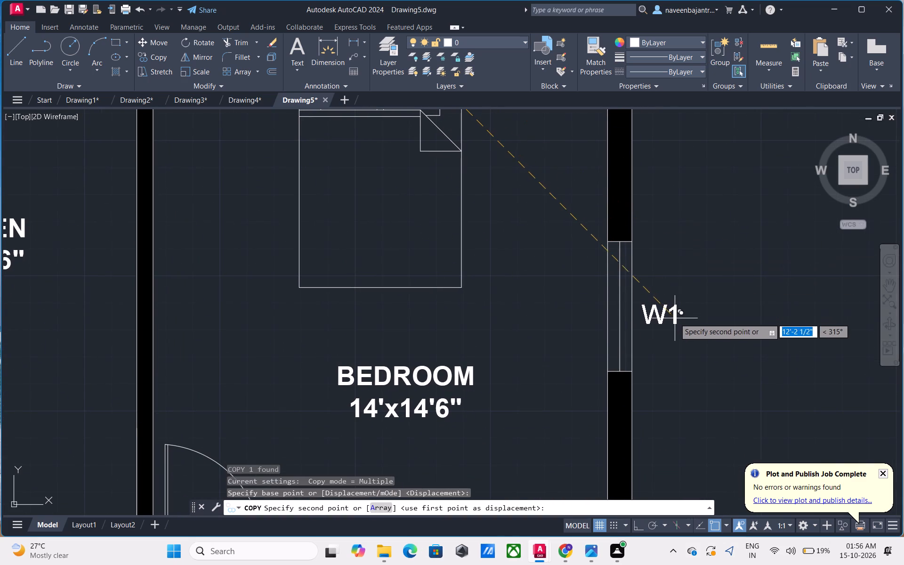
scroll(675, 312, "up", 2)
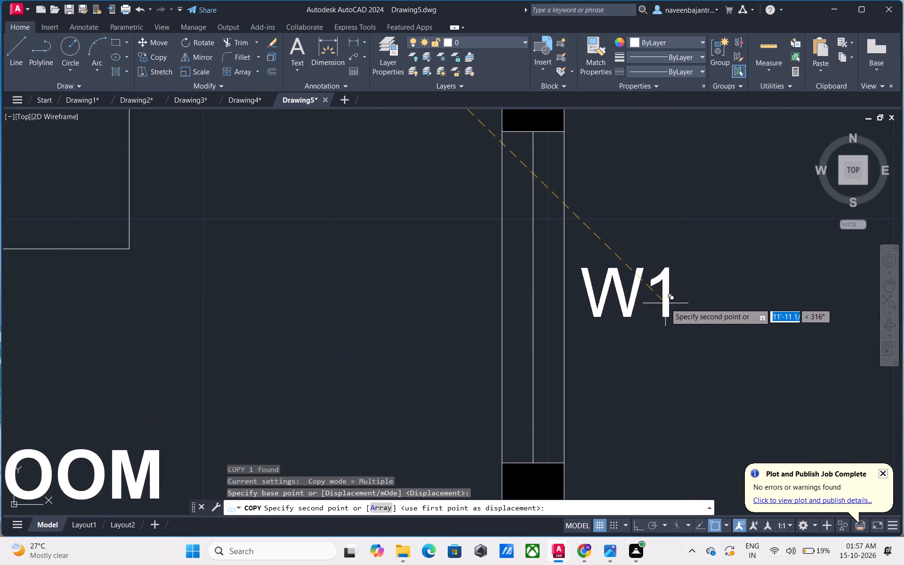
left_click(656, 307)
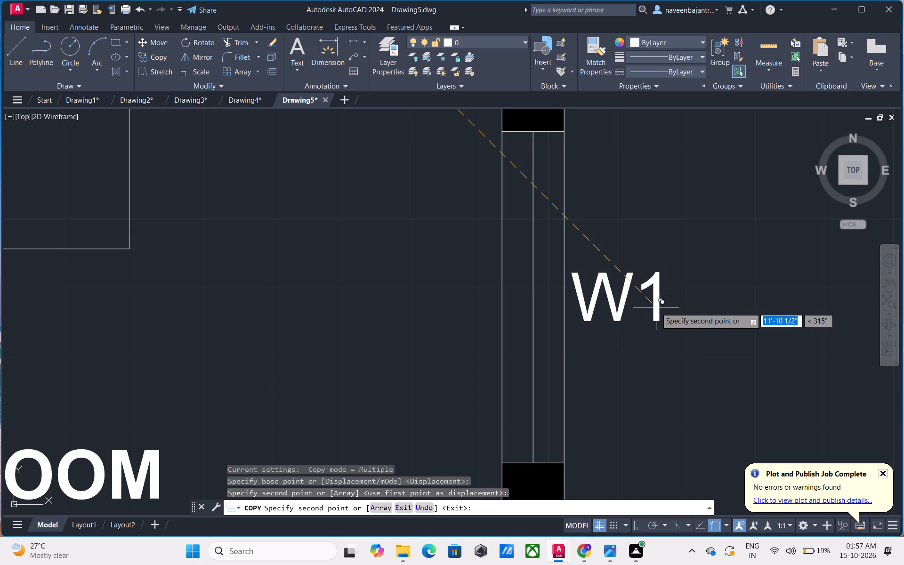
Place further W1 copies outside the 10'x10' bedroom's window and the staircase window.
scroll(656, 307, "down", 3)
middle_click_drag(669, 375, 582, 135)
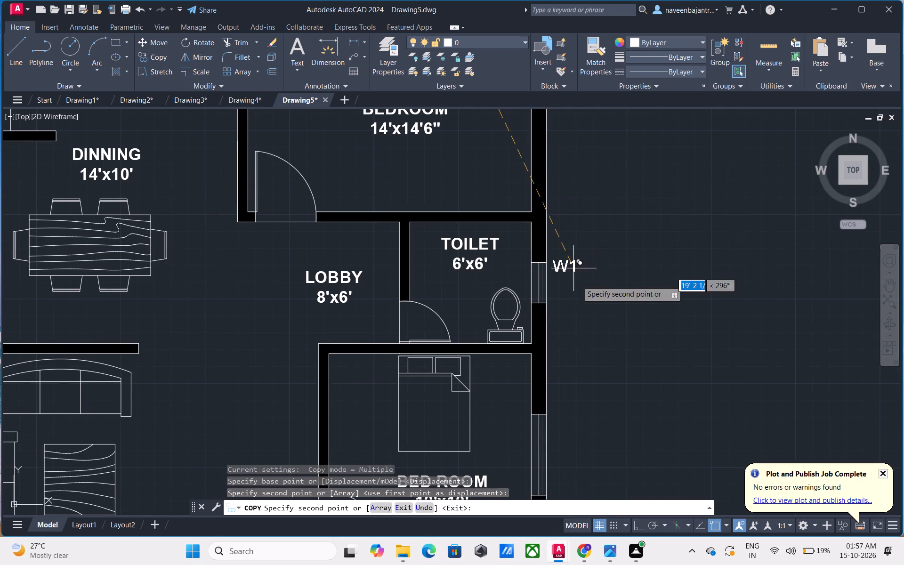
middle_click_drag(598, 320, 597, 124)
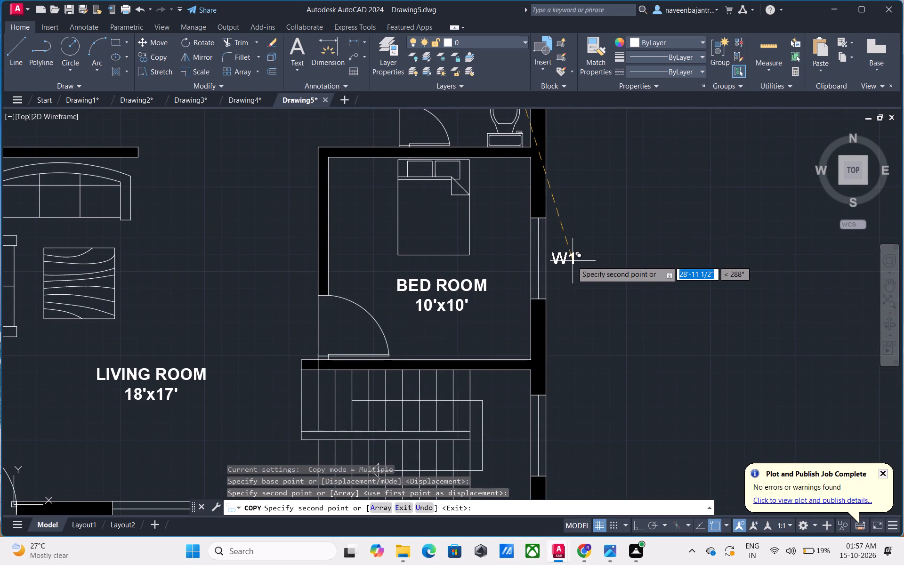
left_click(571, 263)
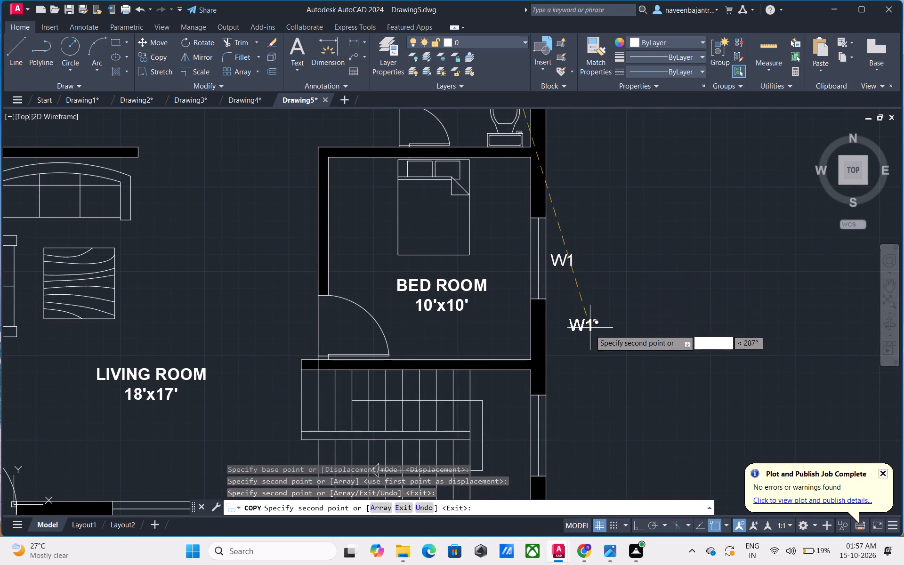
left_click(572, 445)
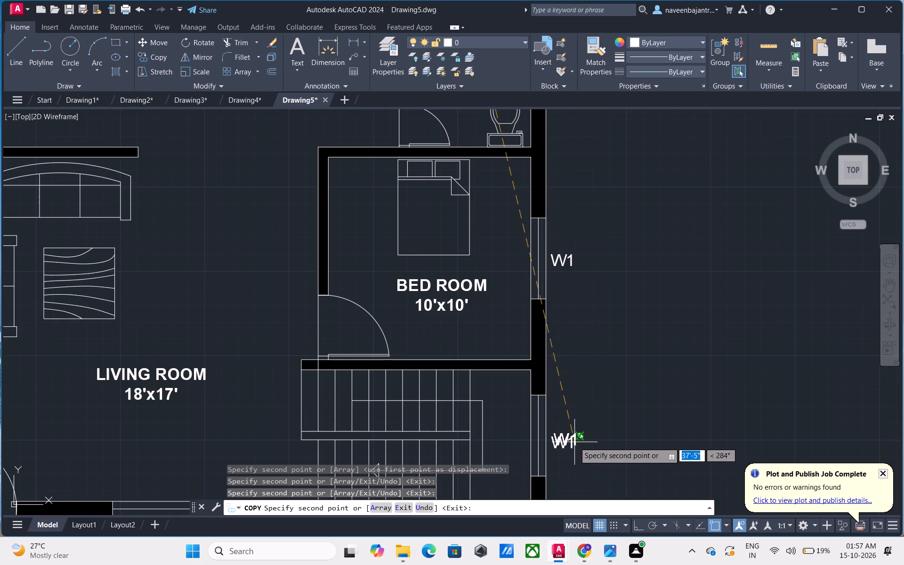
Place W1 copies outside the living room window beside the sofa and the dining area window.
scroll(574, 442, "down", 3)
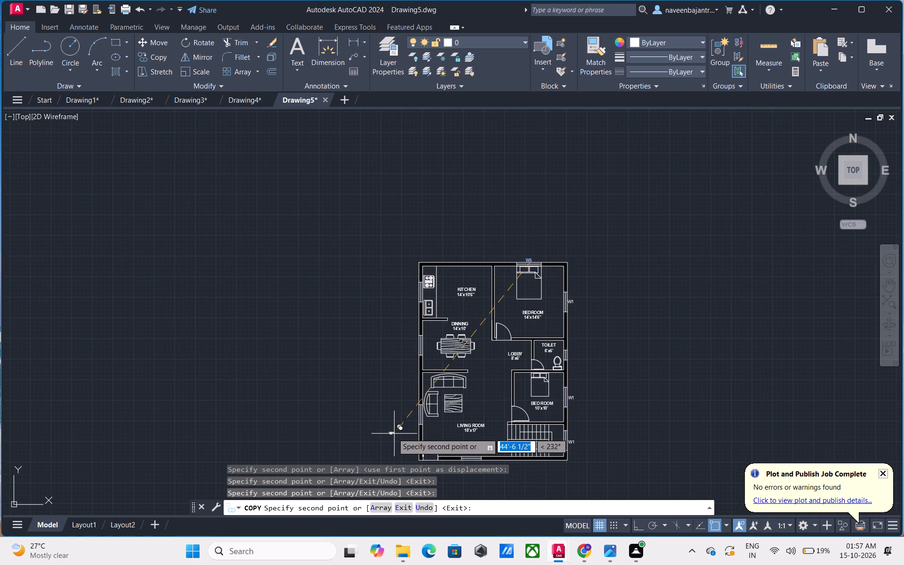
middle_click_drag(393, 433, 387, 357)
scroll(387, 356, "up", 2)
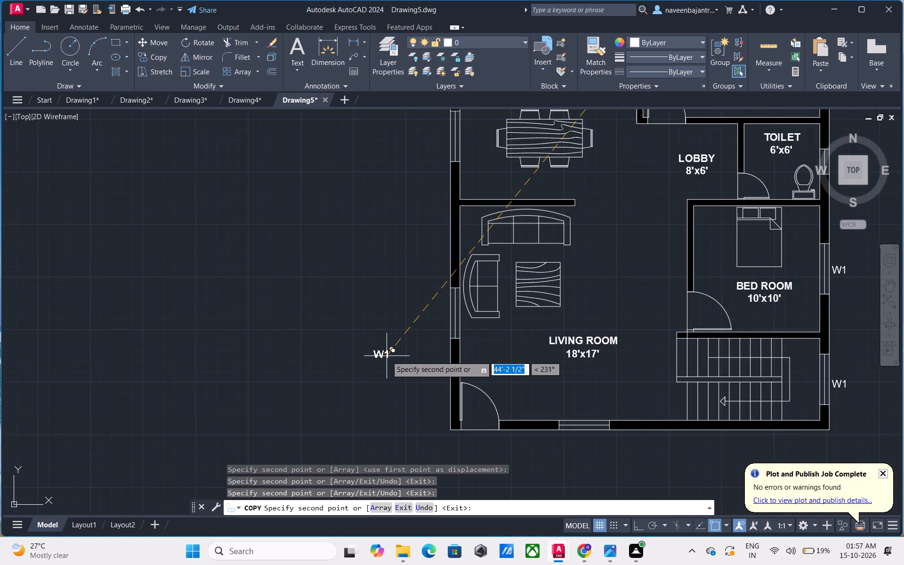
scroll(441, 318, "up", 3)
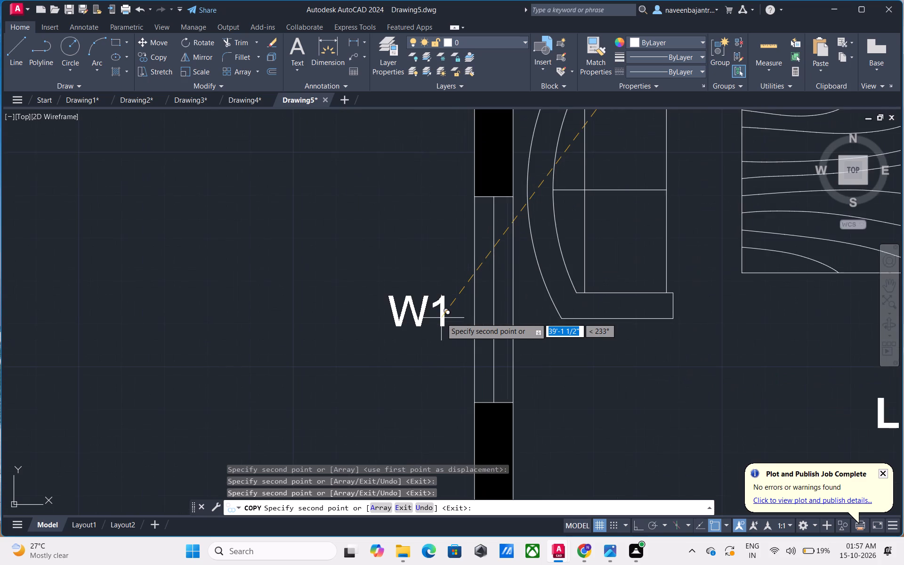
scroll(441, 318, "up", 1)
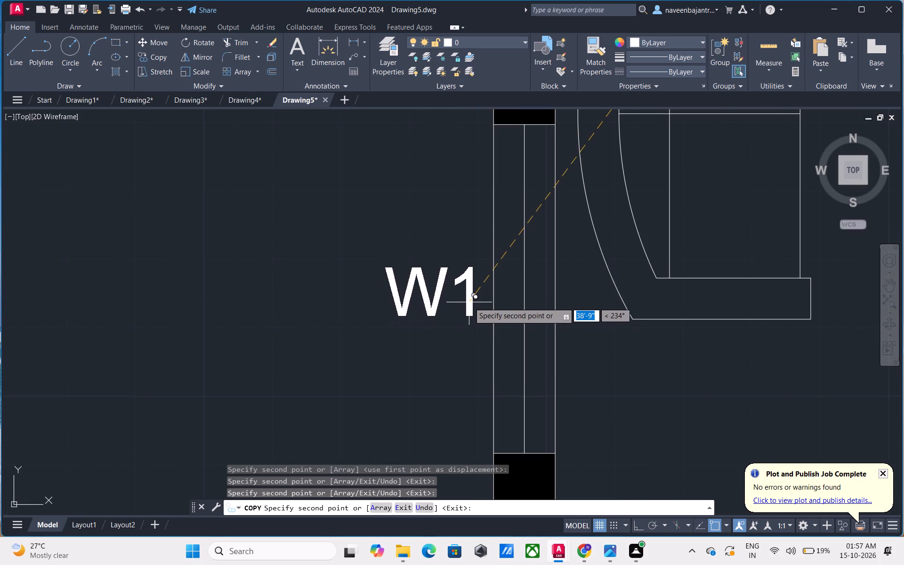
left_click(480, 302)
scroll(480, 302, "down", 4)
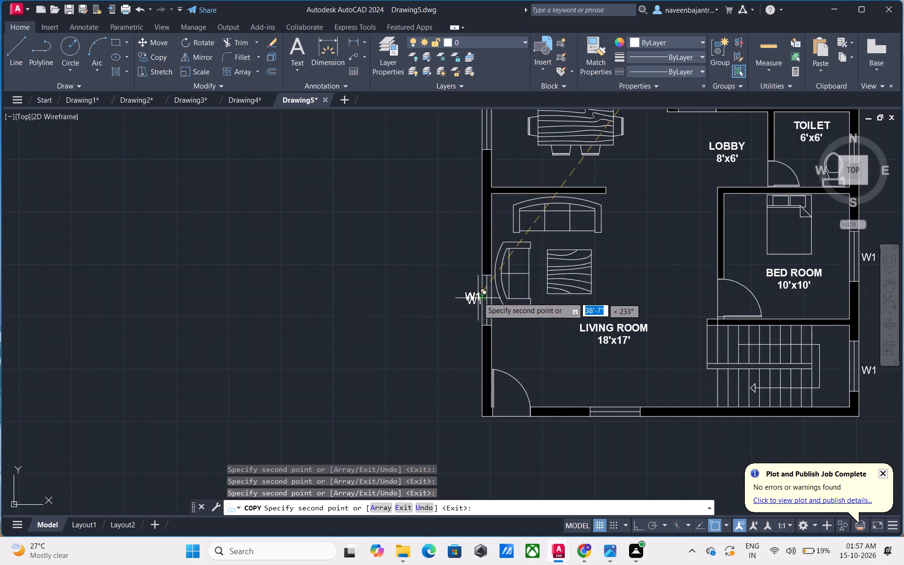
middle_click_drag(470, 165, 464, 293)
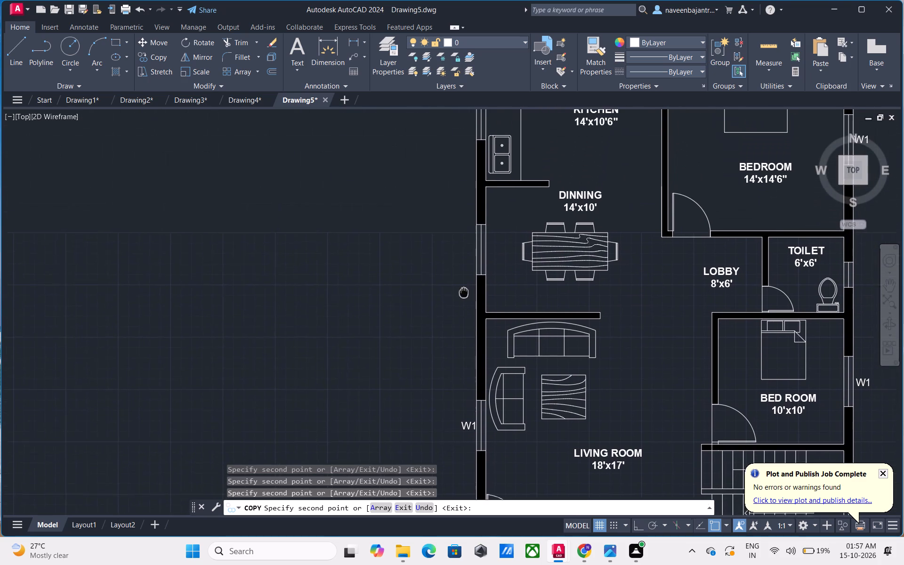
middle_click_drag(464, 293, 463, 314)
scroll(473, 283, "up", 3)
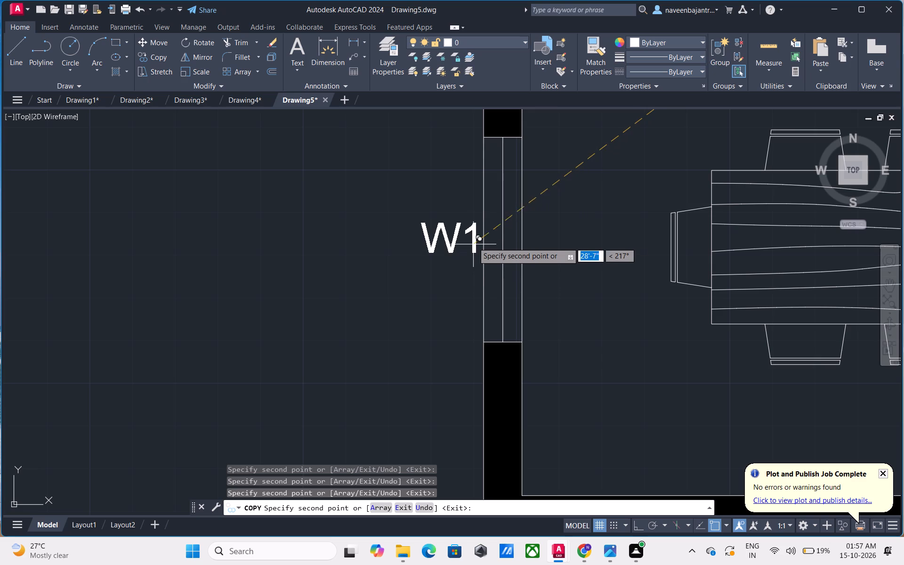
left_click(472, 236)
Place a W1 copy outside the kitchen window and end the copying.
scroll(472, 236, "down", 4)
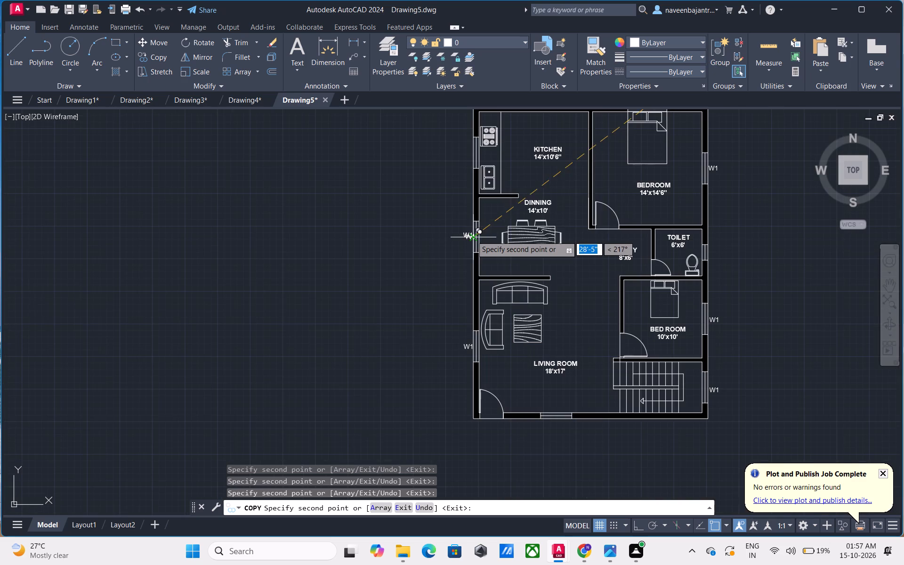
middle_click_drag(464, 153, 445, 268)
scroll(445, 268, "up", 2)
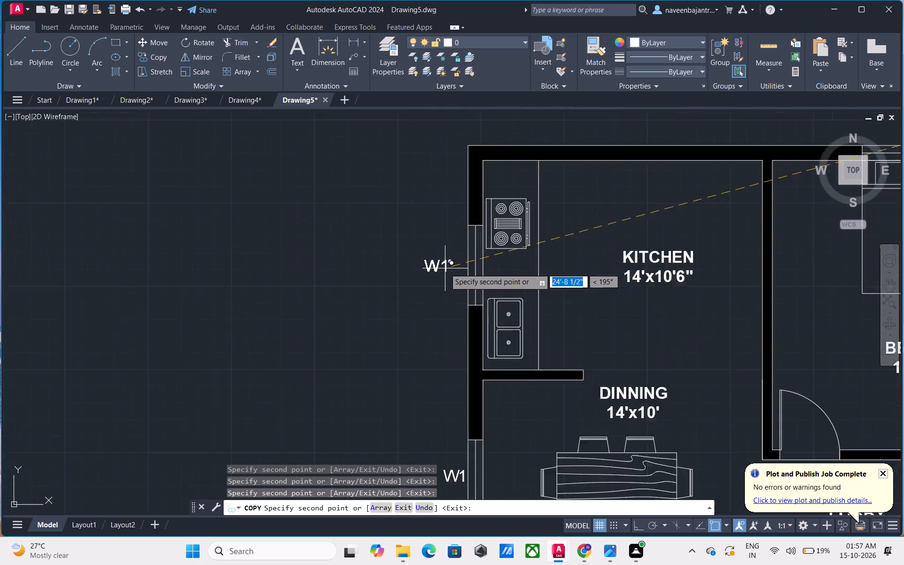
scroll(445, 268, "up", 3)
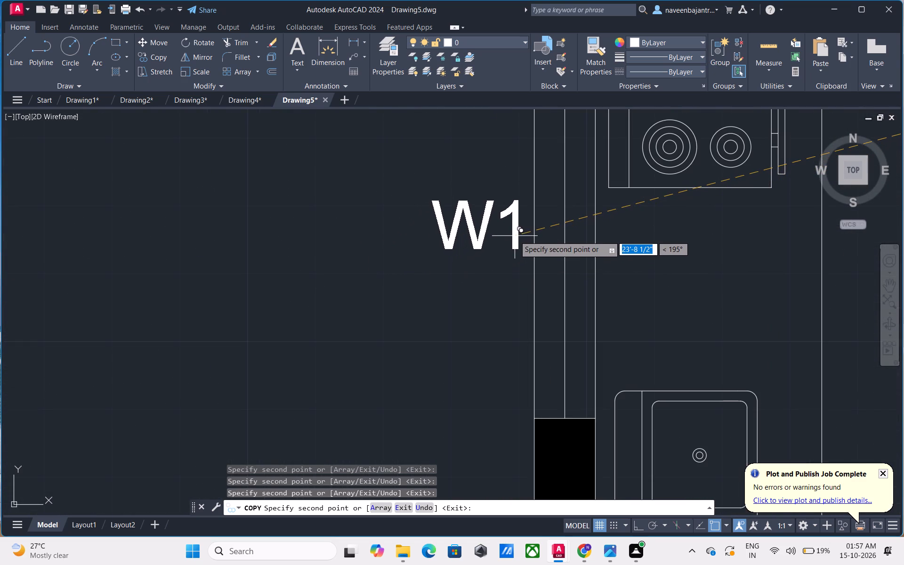
left_click(515, 236)
key("Escape")
scroll(616, 263, "down", 3)
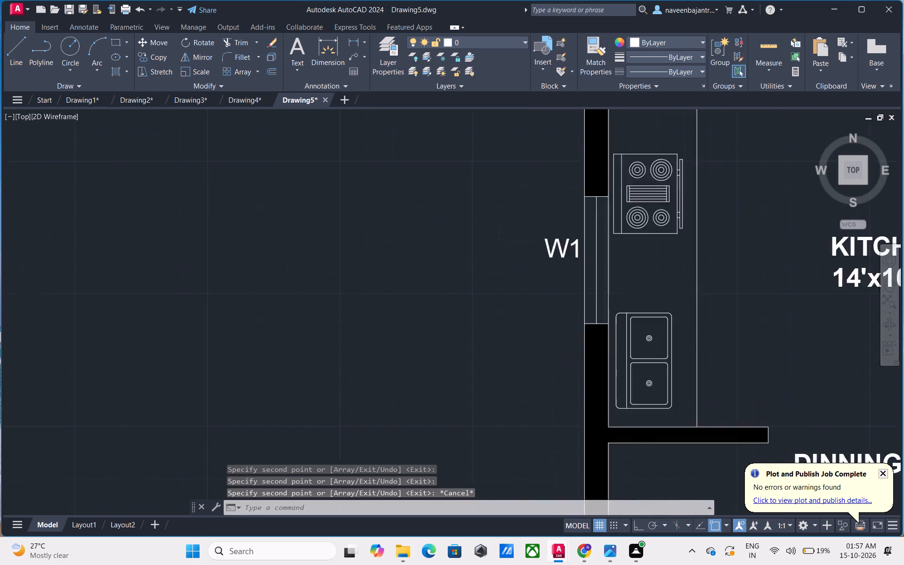
scroll(616, 263, "down", 3)
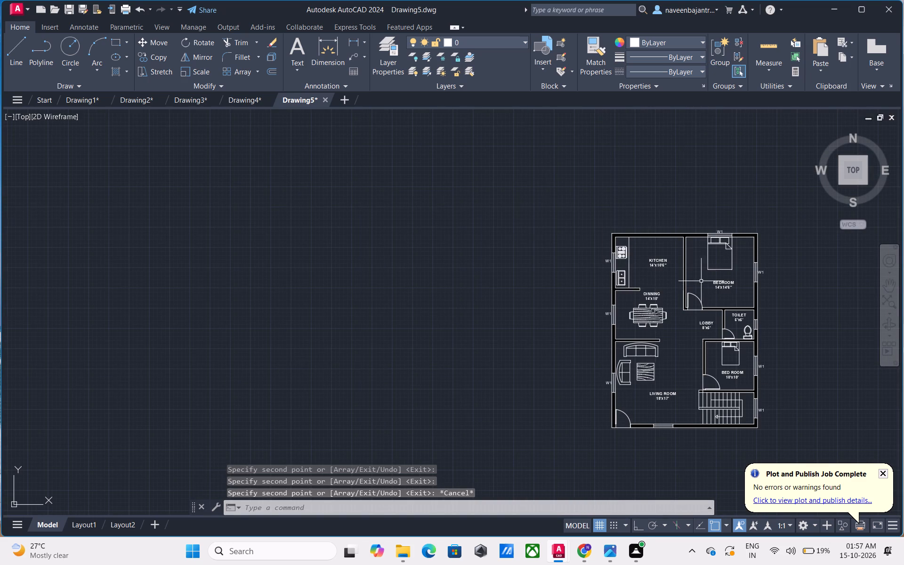
Copy the W1 label from outside the 10'x10' bedroom's window to just outside the toilet window.
middle_click_drag(703, 281, 642, 280)
middle_click_drag(642, 280, 596, 280)
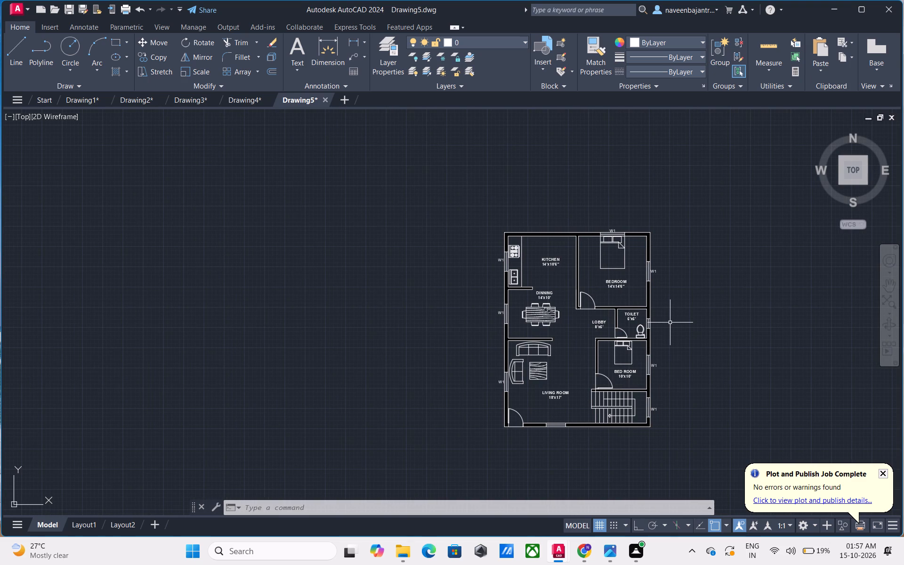
scroll(670, 323, "up", 3)
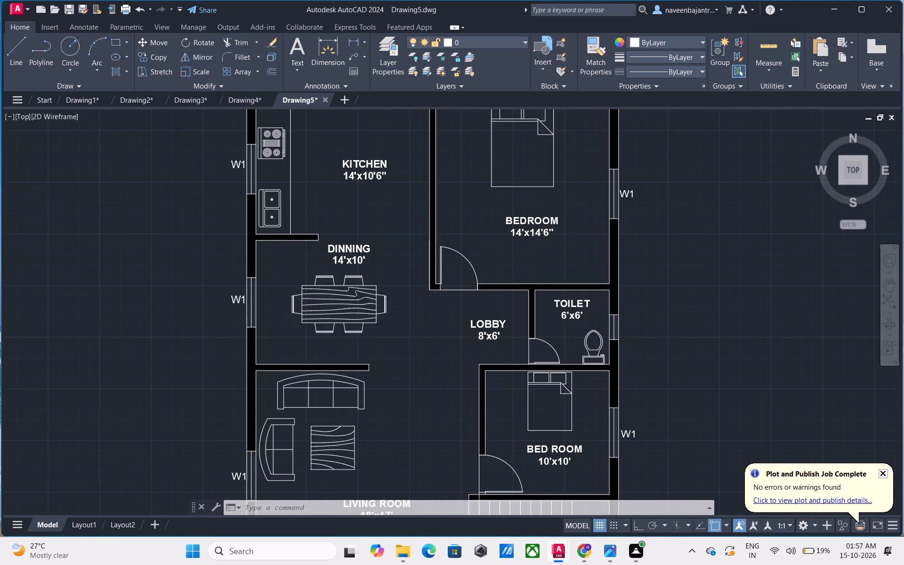
scroll(670, 323, "down", 2)
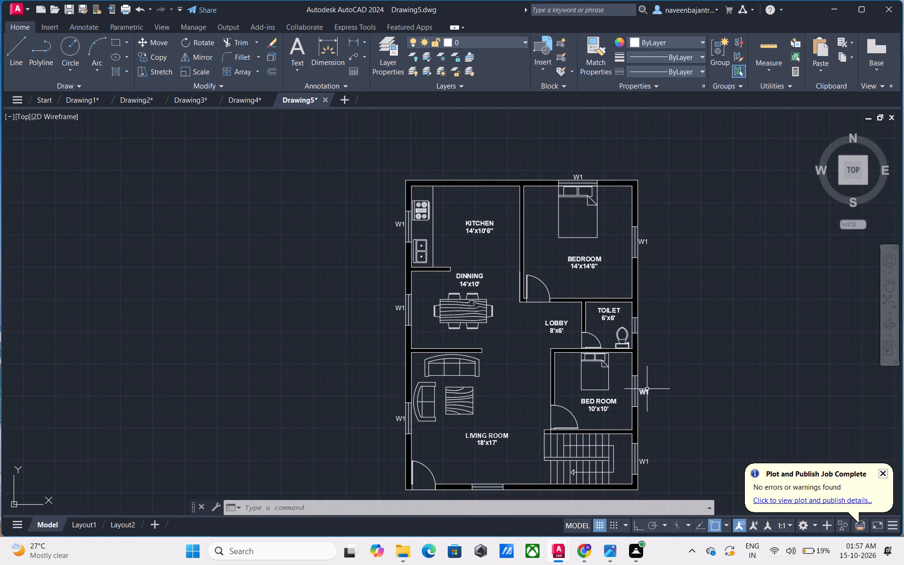
left_click(647, 389)
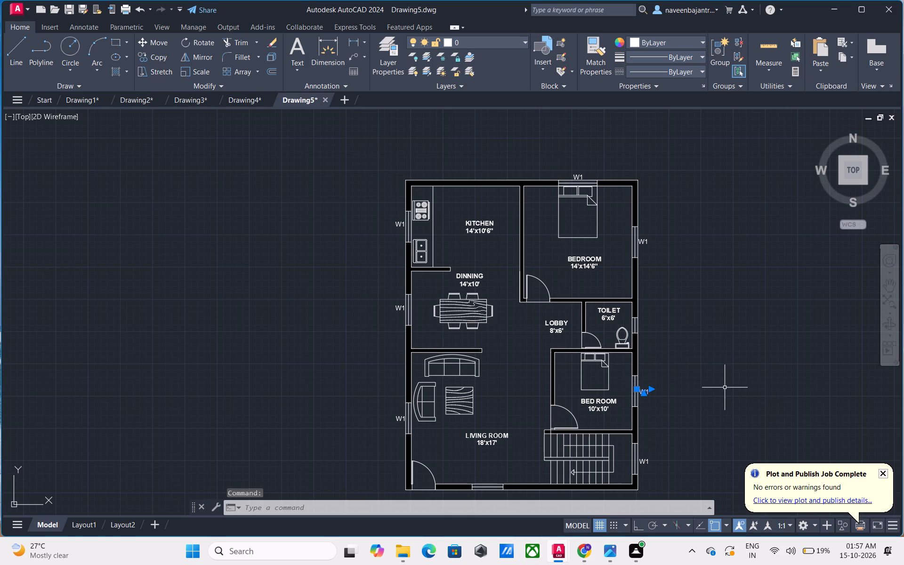
type("CO")
key("space")
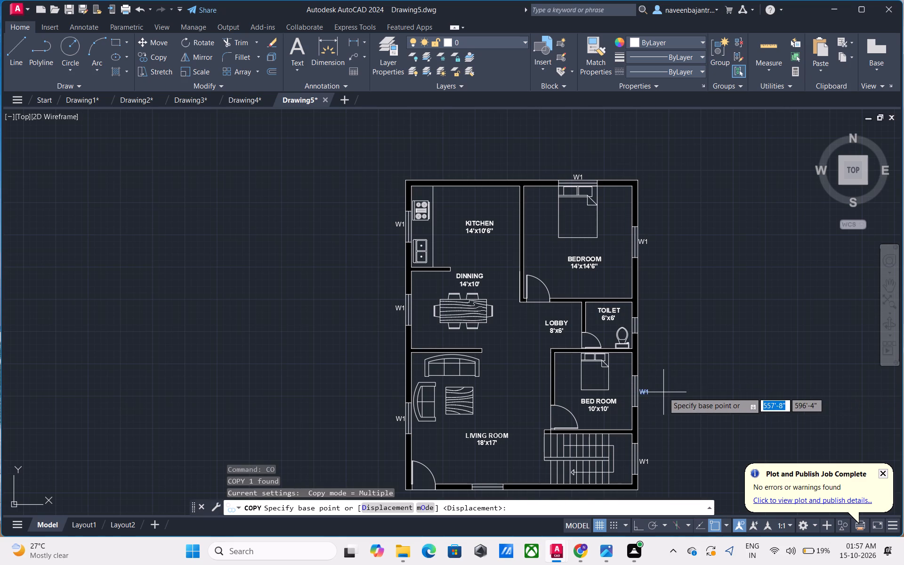
scroll(663, 392, "up", 3)
left_click(584, 391)
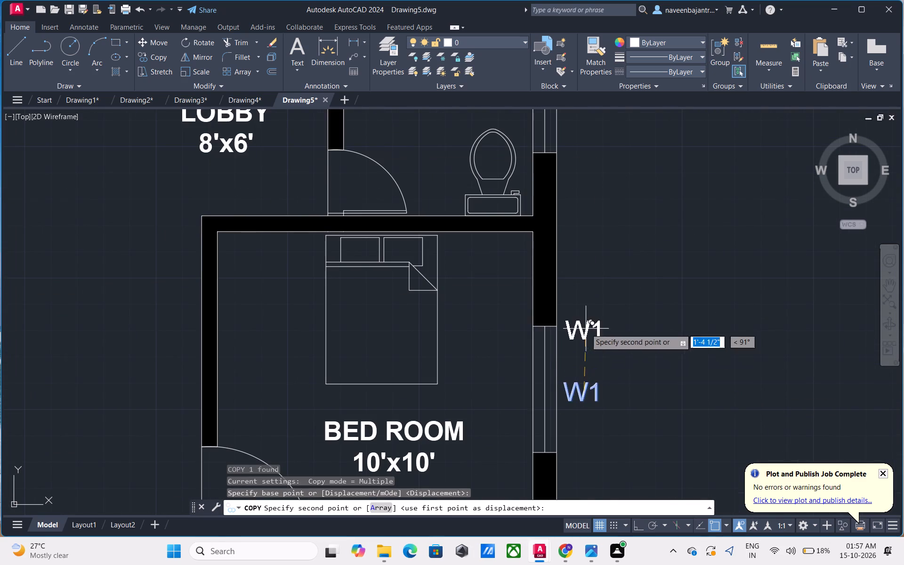
scroll(589, 273, "down", 2)
scroll(584, 218, "up", 2)
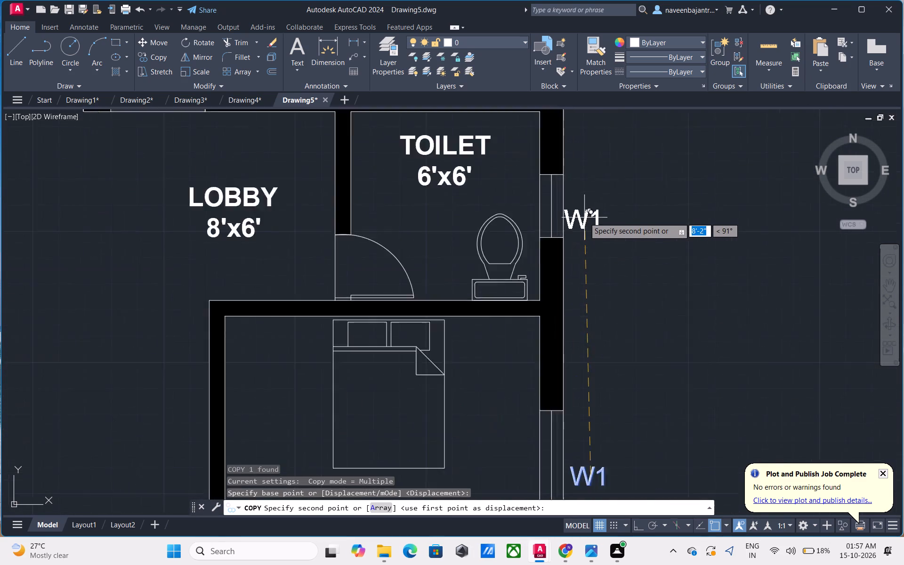
scroll(584, 218, "up", 2)
scroll(589, 186, "down", 1)
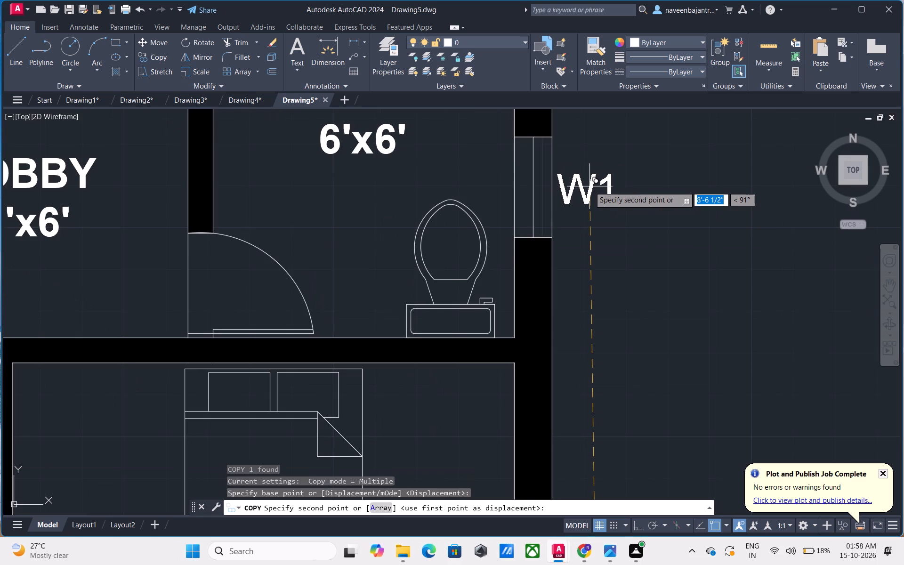
left_click(590, 182)
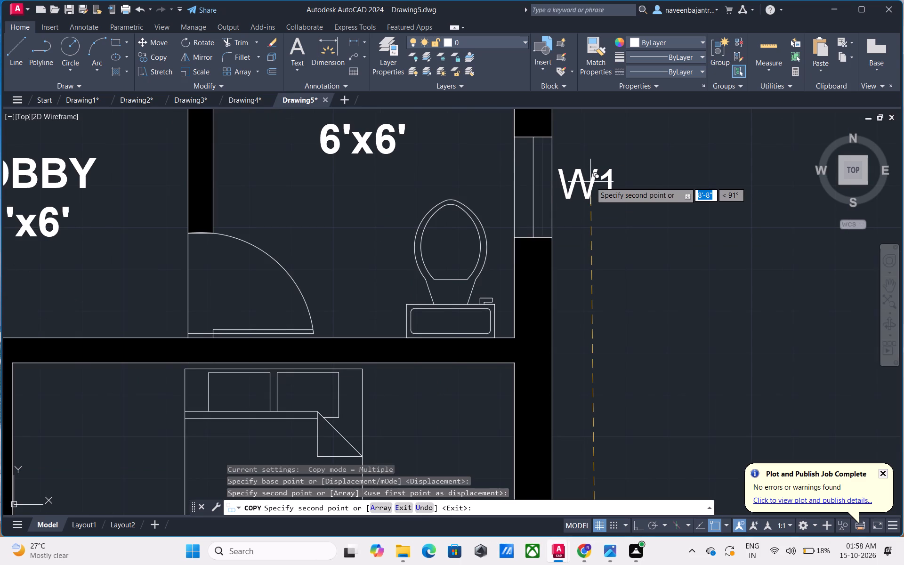
key("Escape")
Change the label outside the toilet window to read V.
double_click(611, 193)
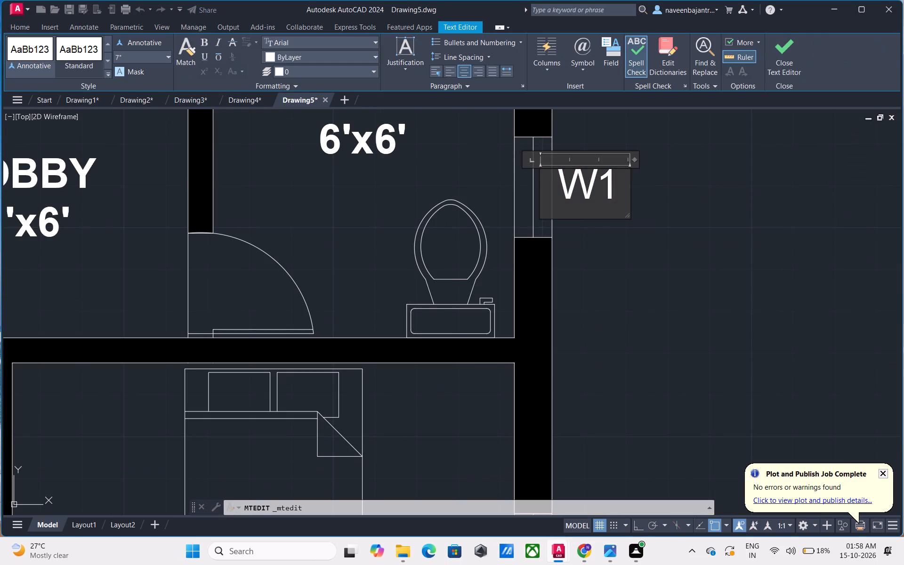
key("BackSpace")
key("BackSpace")
key("v")
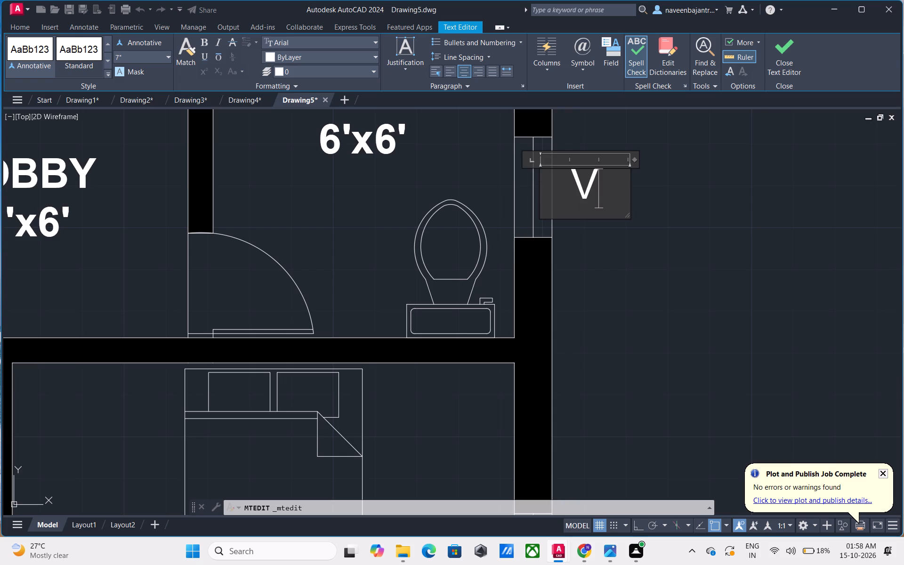
left_click(769, 58)
Add a centred multiline text label MD, 7" high, in the living room's main door opening.
scroll(691, 209, "down", 3)
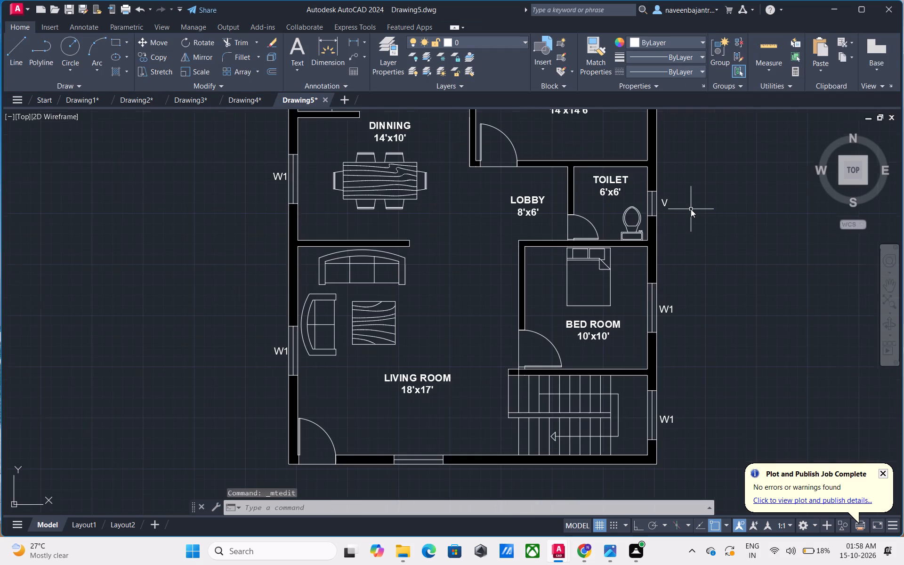
scroll(691, 209, "down", 1)
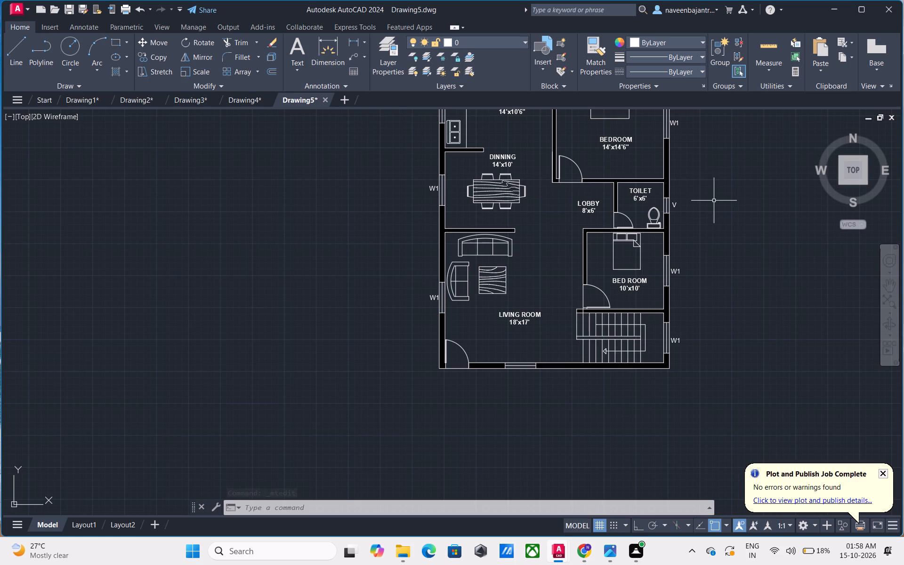
middle_click_drag(714, 201, 692, 272)
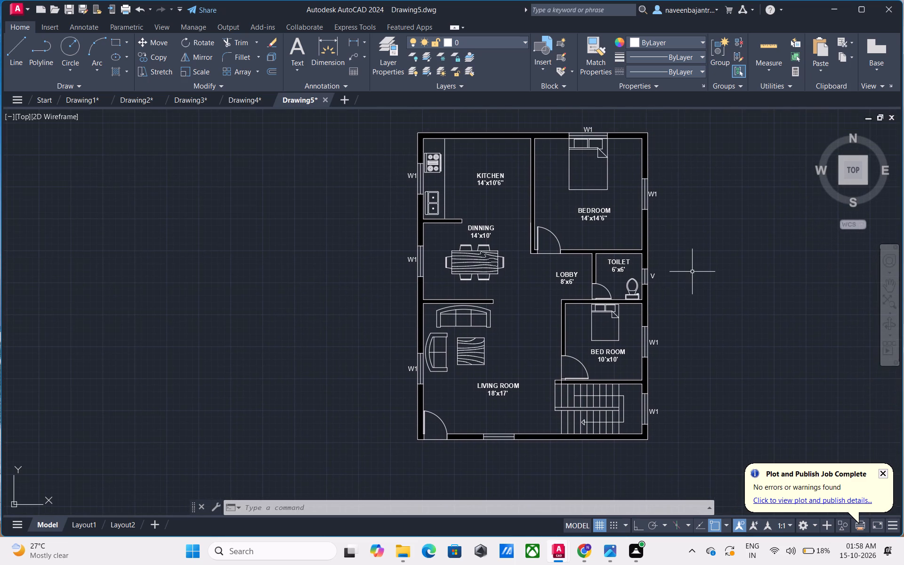
middle_click_drag(533, 403, 557, 371)
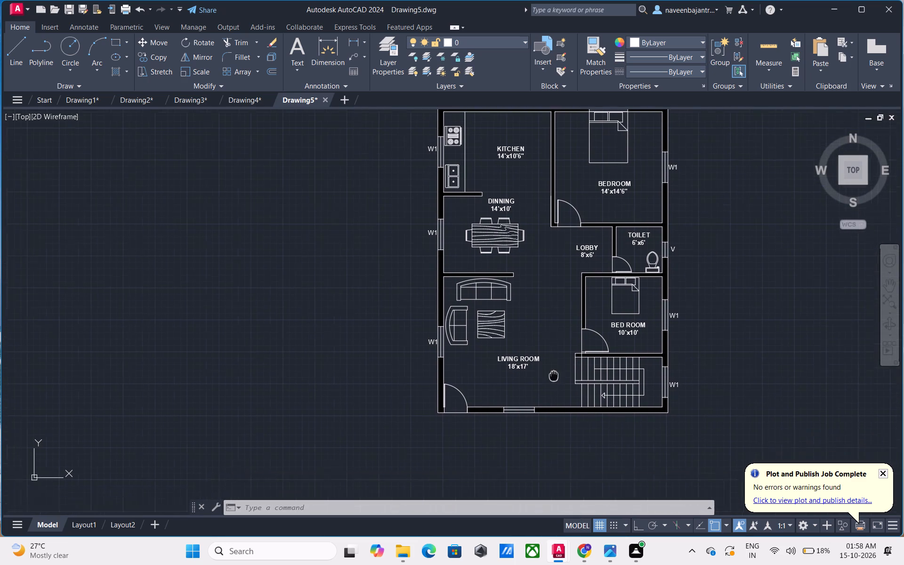
middle_click_drag(557, 371, 589, 331)
middle_click_drag(477, 409, 479, 407)
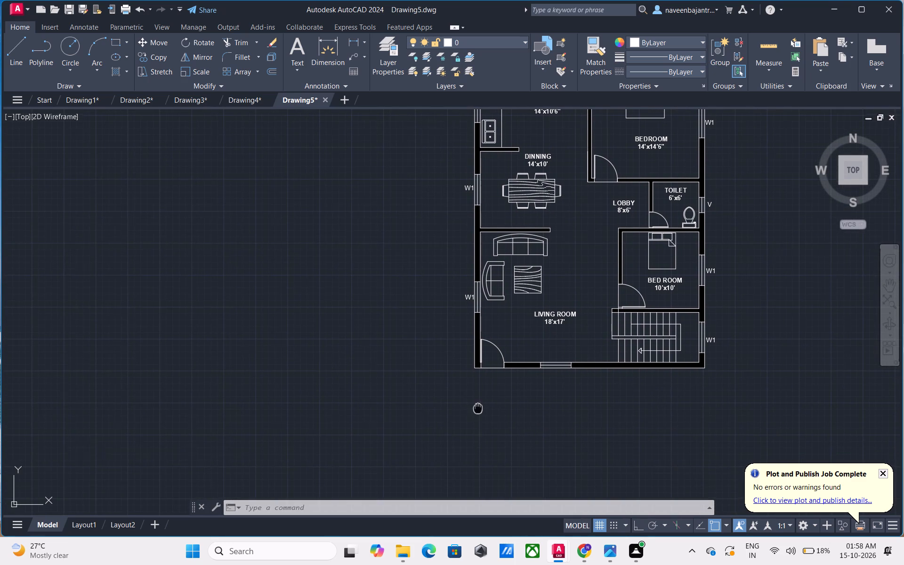
middle_click_drag(479, 407, 506, 375)
scroll(506, 375, "up", 3)
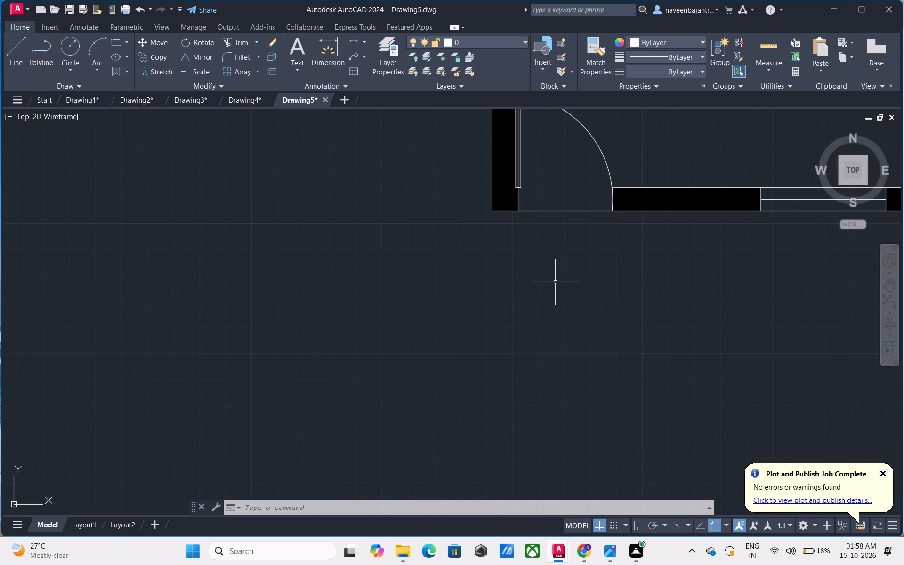
middle_click_drag(555, 282, 482, 358)
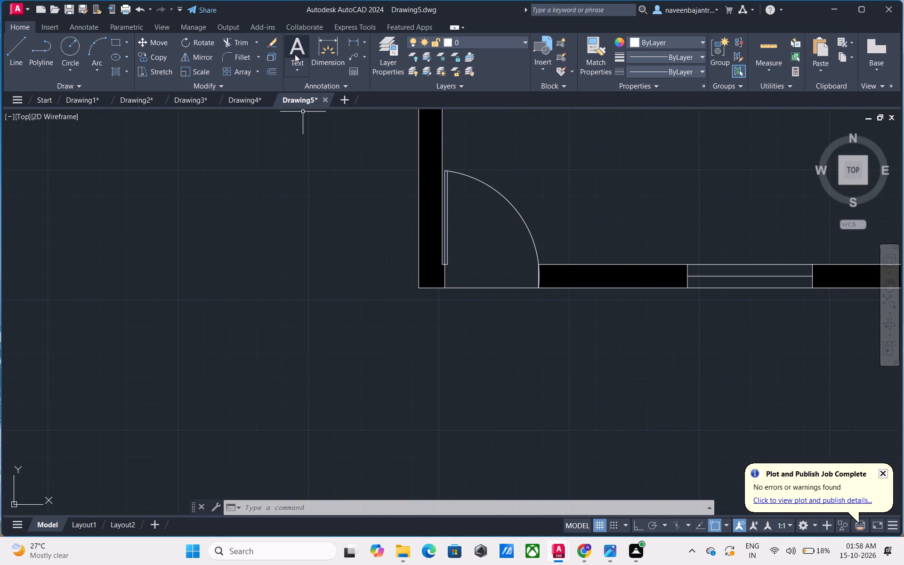
left_click(295, 54)
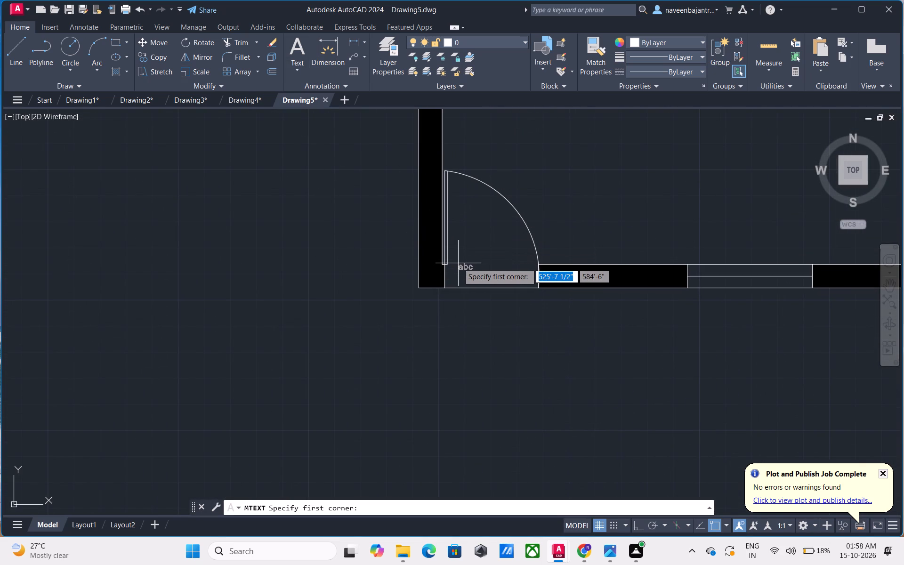
left_click(459, 262)
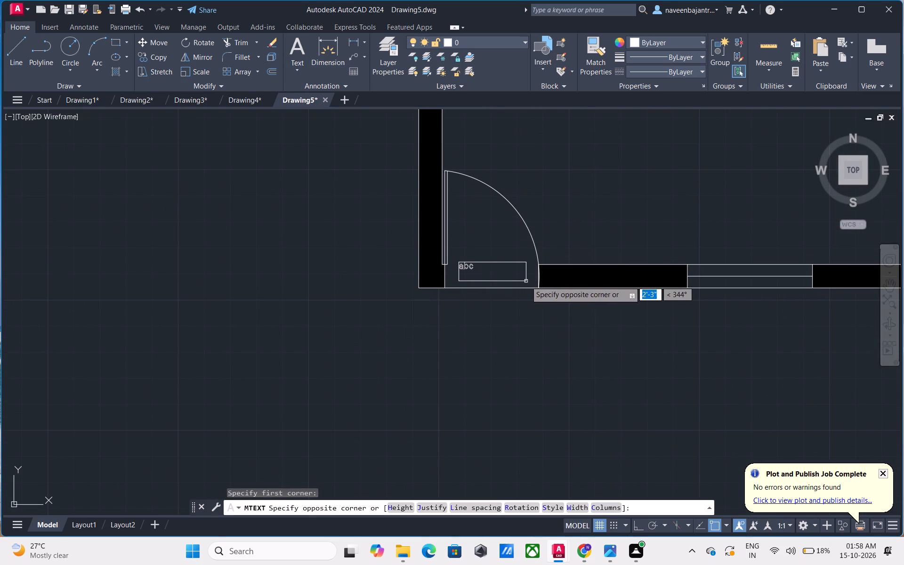
left_click(526, 281)
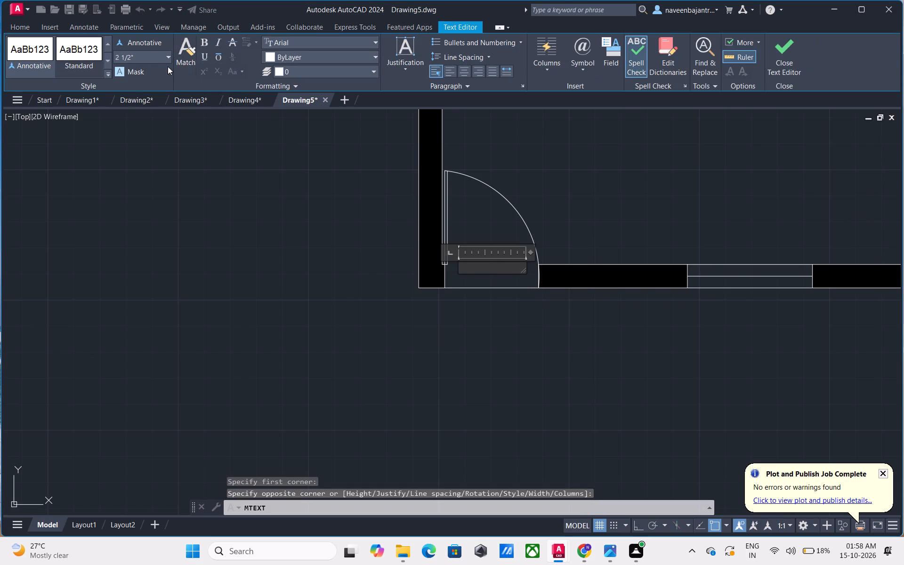
left_click(141, 59)
key("7")
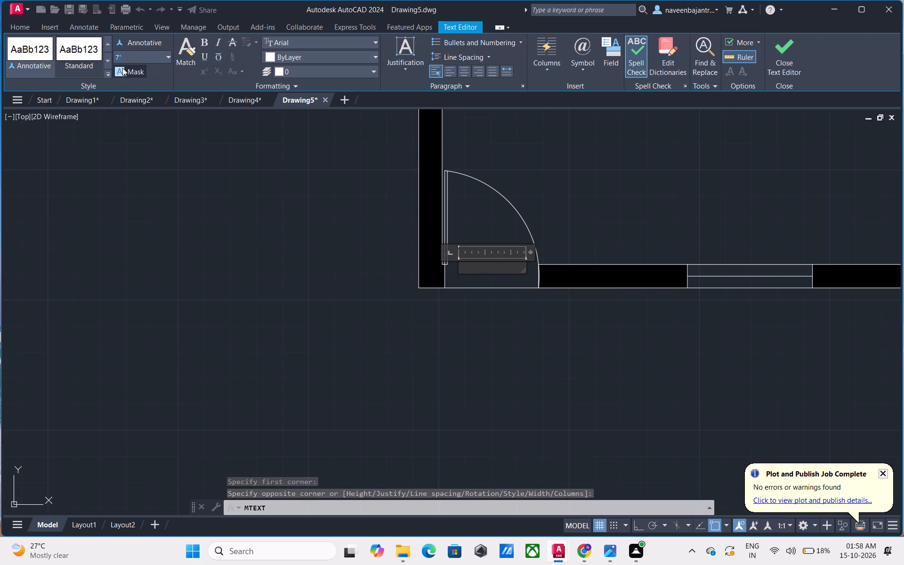
key("shift+quotedbl")
key("Return")
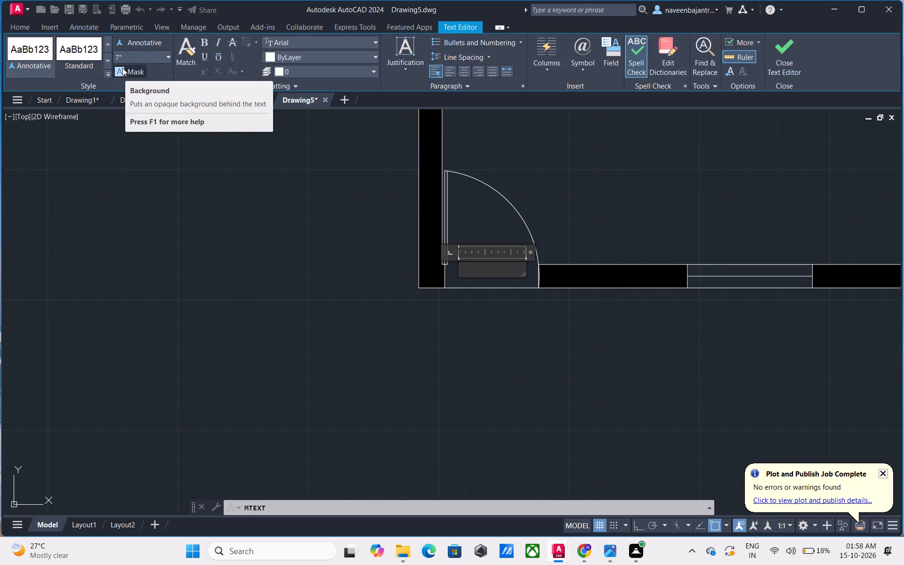
type("MD")
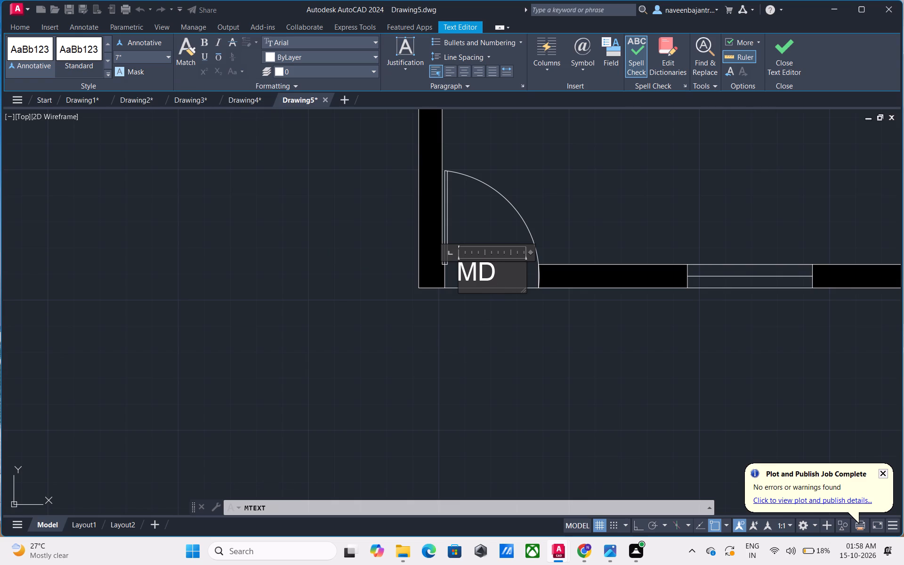
left_click_drag(494, 276, 456, 278)
left_click(463, 68)
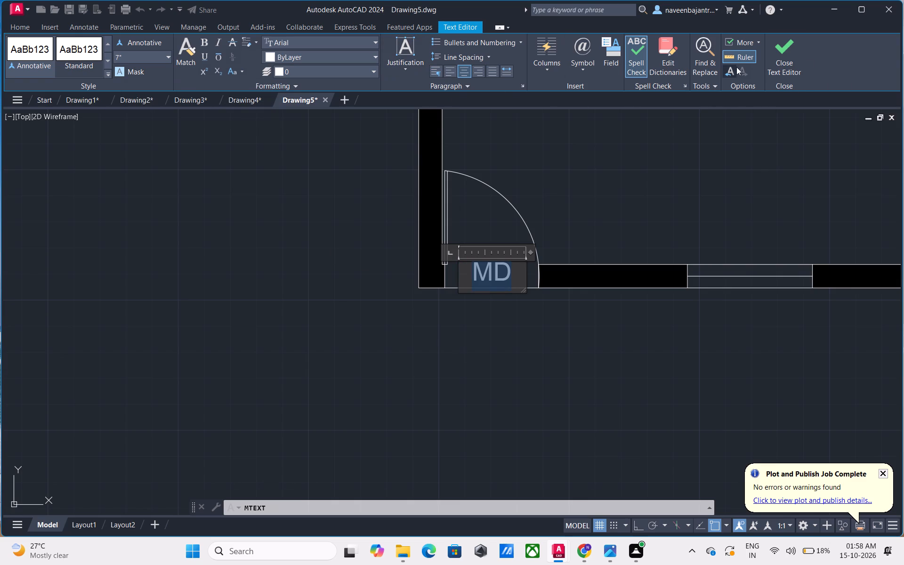
left_click(783, 67)
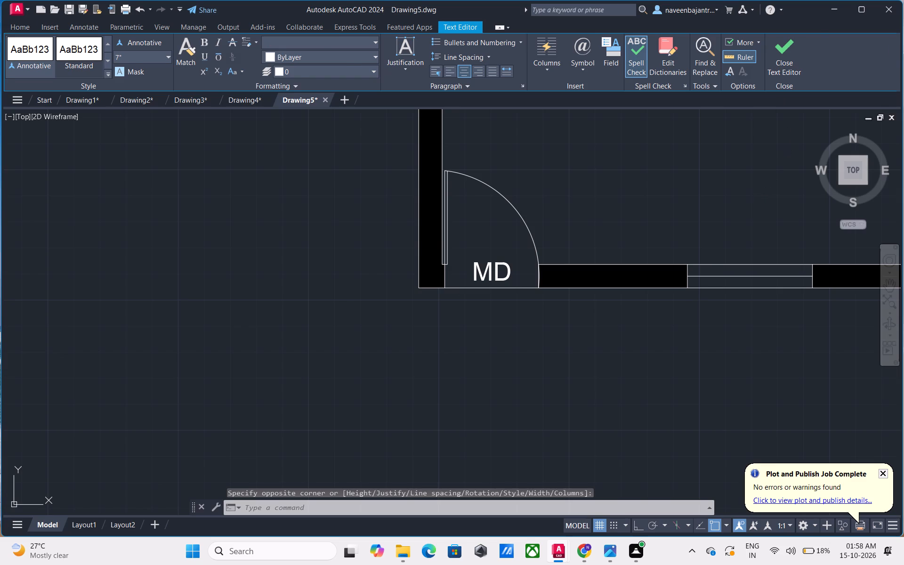
Dimension the overall width of the house between its upper outer corners, placing the dimension line just above the bedroom's W1 label.
scroll(759, 196, "down", 2)
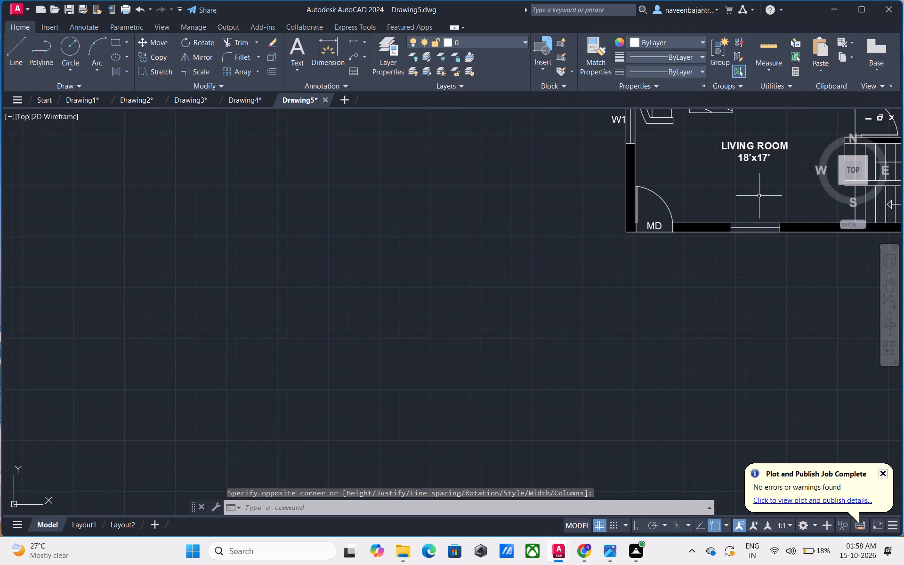
middle_click_drag(759, 196, 605, 337)
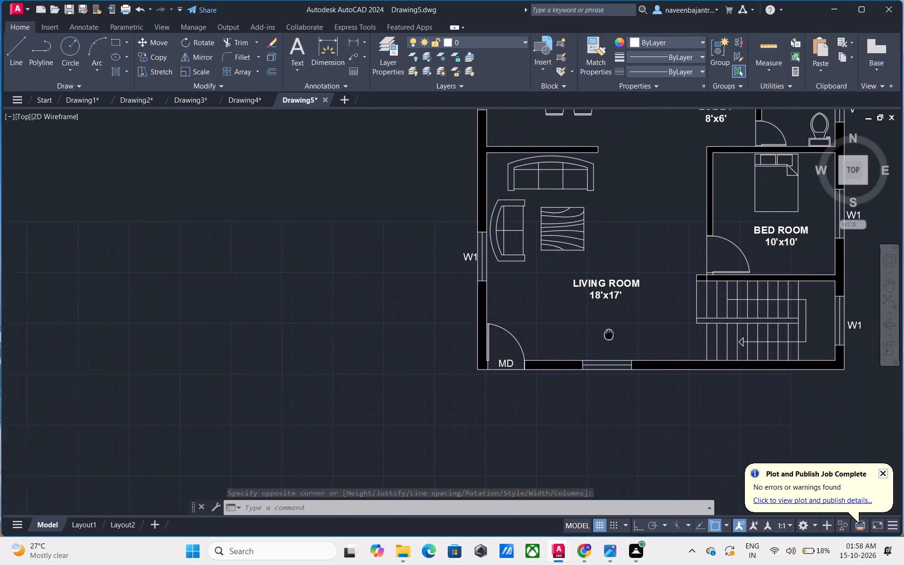
middle_click_drag(605, 337, 579, 349)
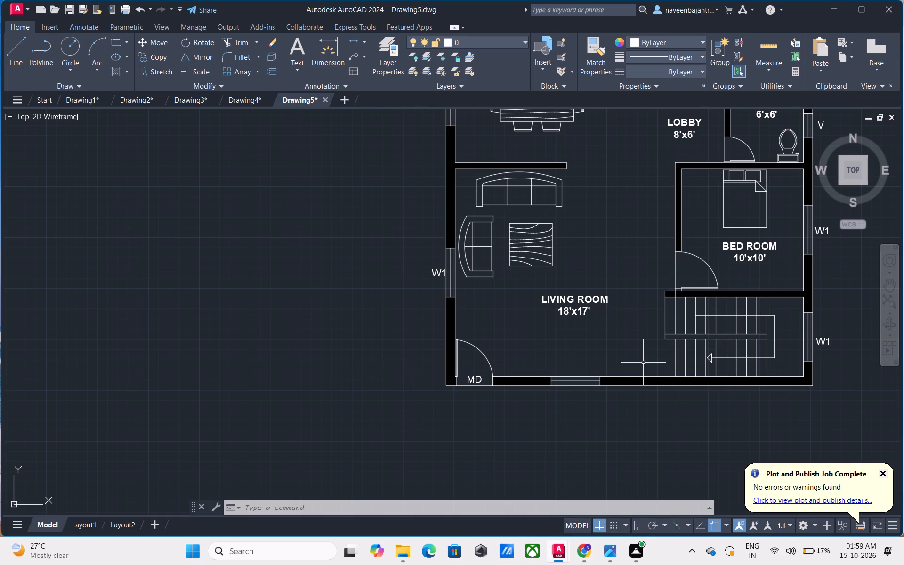
scroll(643, 361, "down", 1)
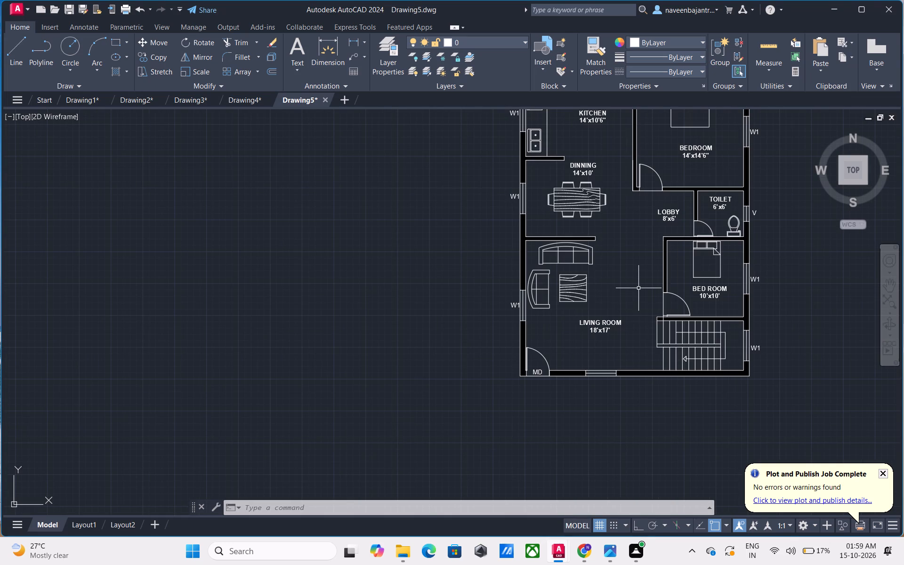
middle_click_drag(638, 288, 523, 362)
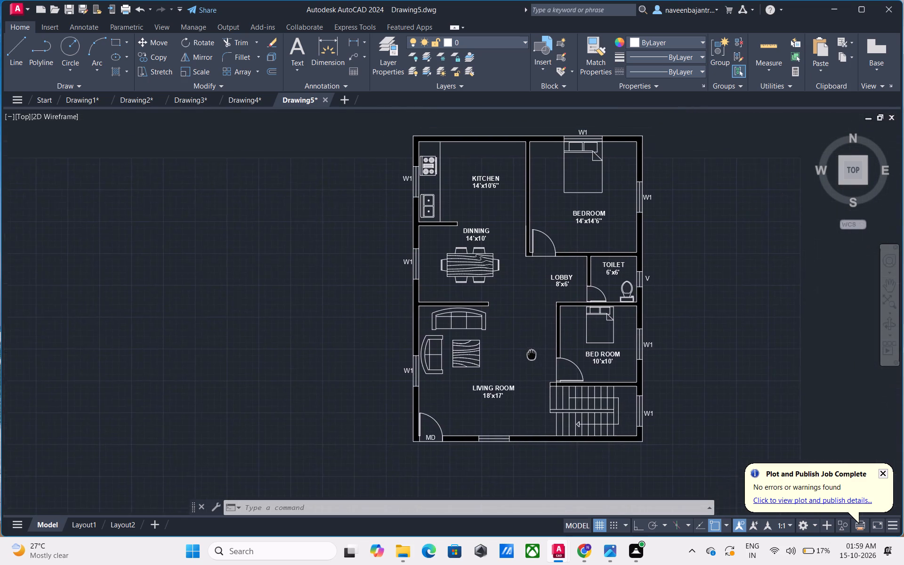
middle_click_drag(523, 362, 485, 418)
scroll(397, 219, "up", 1)
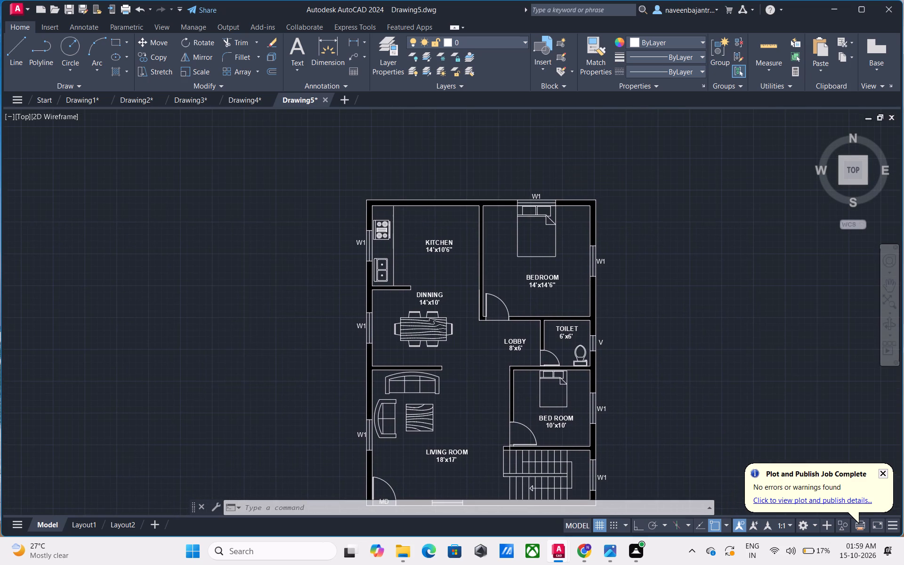
middle_click_drag(407, 221, 392, 266)
key("Escape")
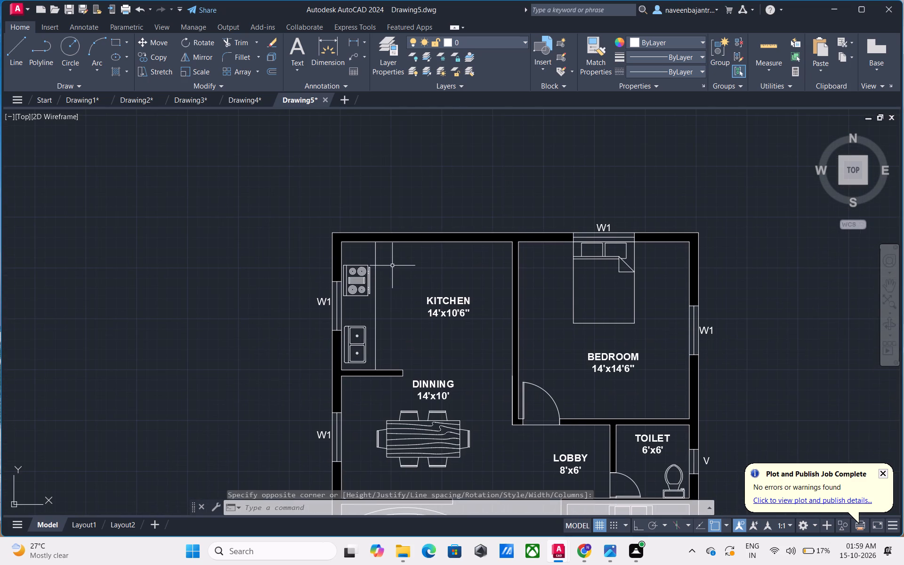
left_click(320, 49)
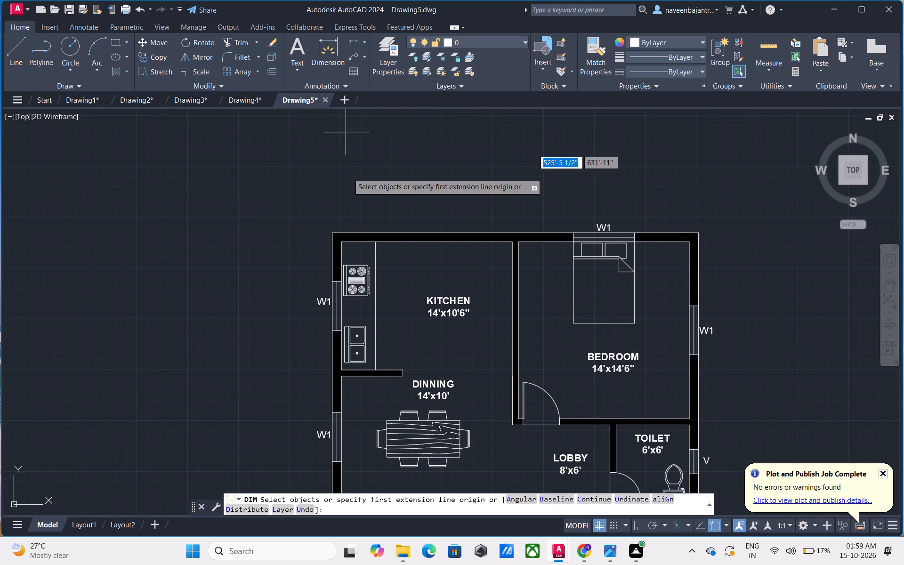
left_click(331, 234)
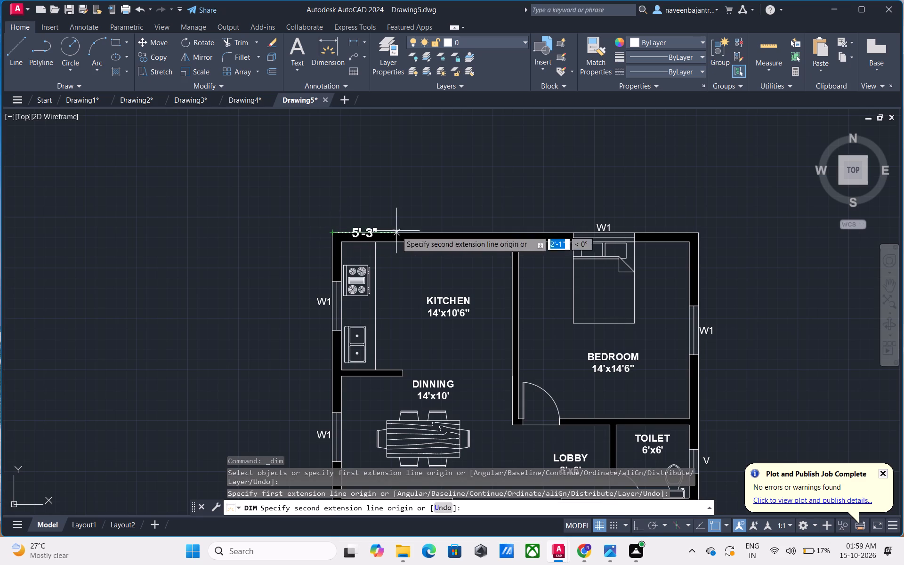
left_click(697, 233)
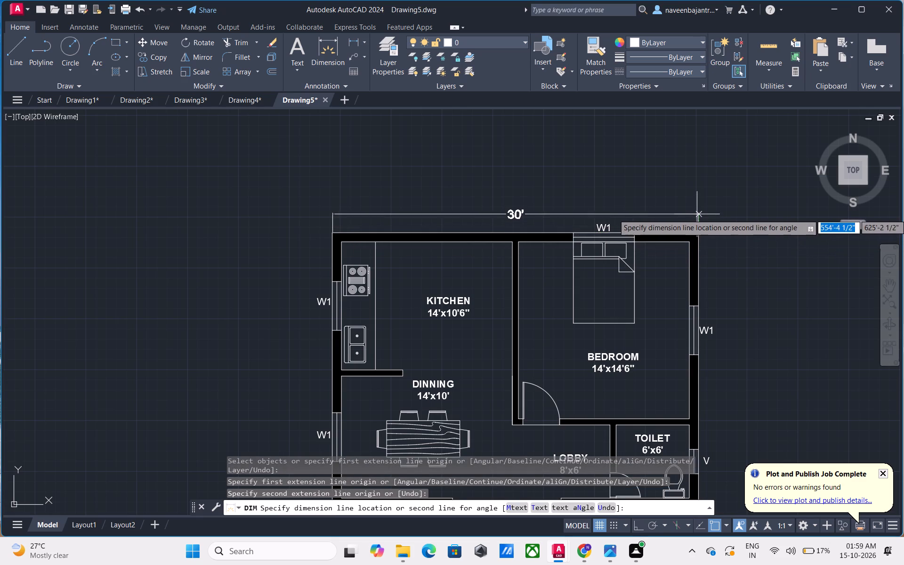
left_click(697, 213)
key("Escape")
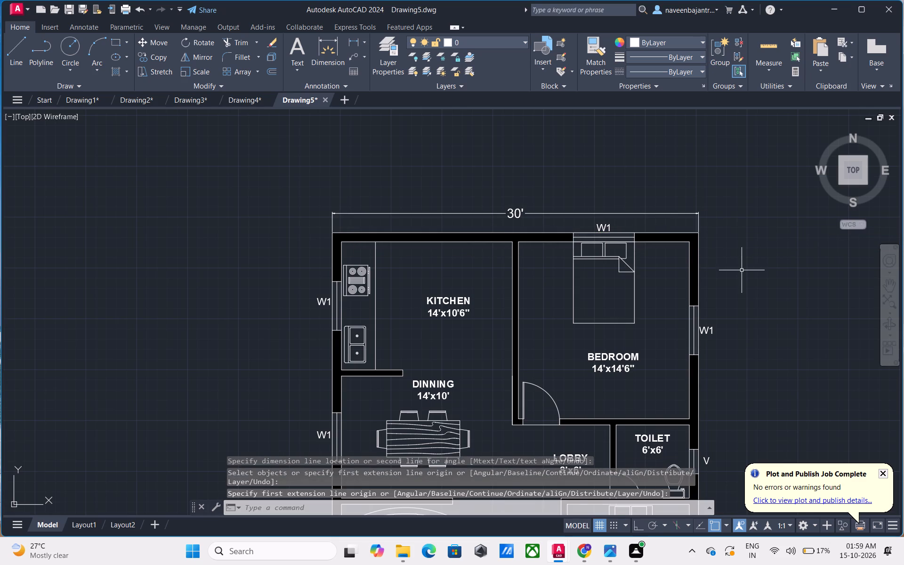
Dimension the overall length of the house along the kitchen and living room outer wall, placing the dimension line outside the W1 labels.
scroll(742, 271, "down", 1)
middle_click_drag(742, 271, 759, 181)
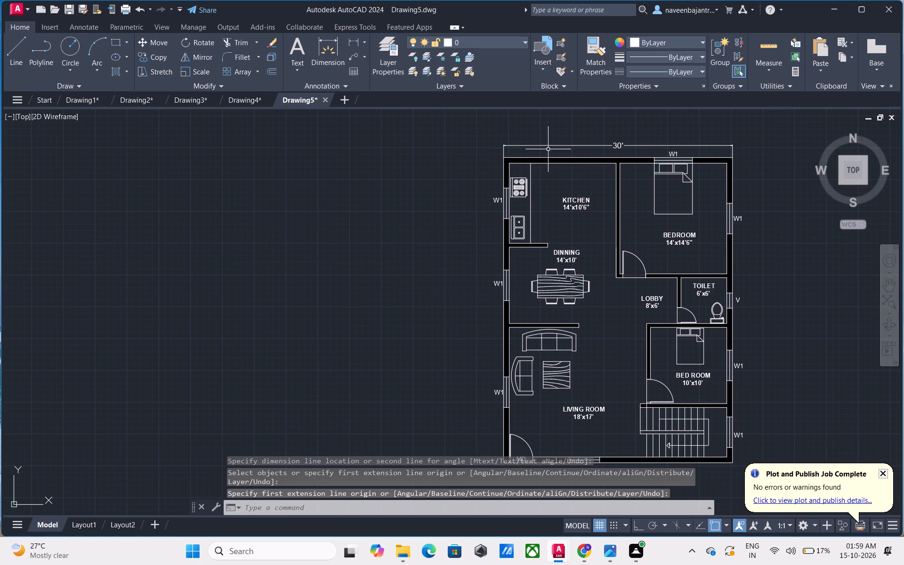
left_click(335, 59)
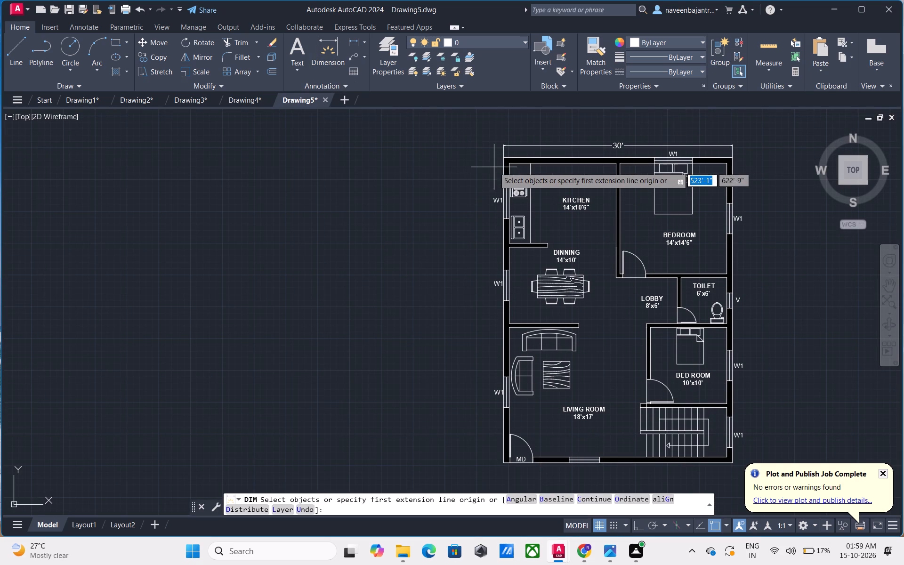
scroll(496, 168, "up", 2)
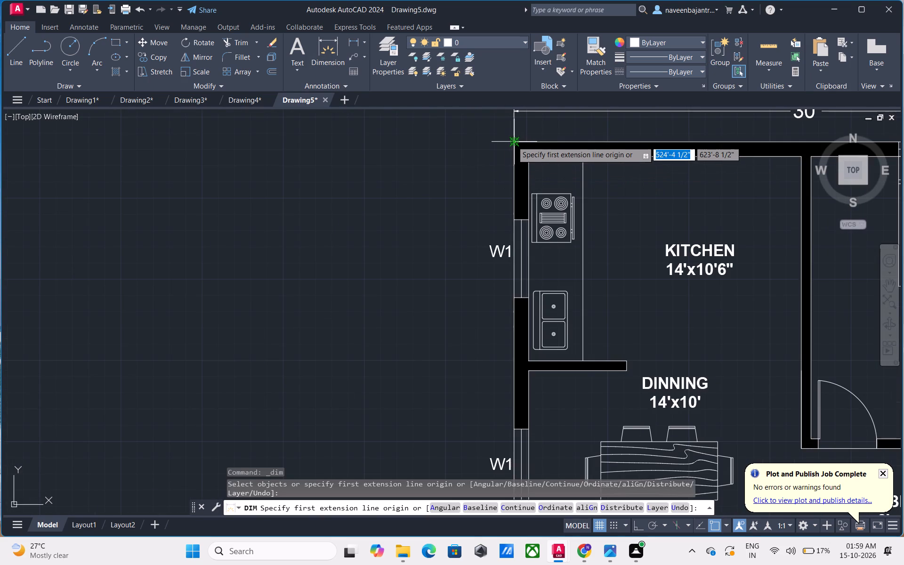
scroll(512, 141, "up", 5)
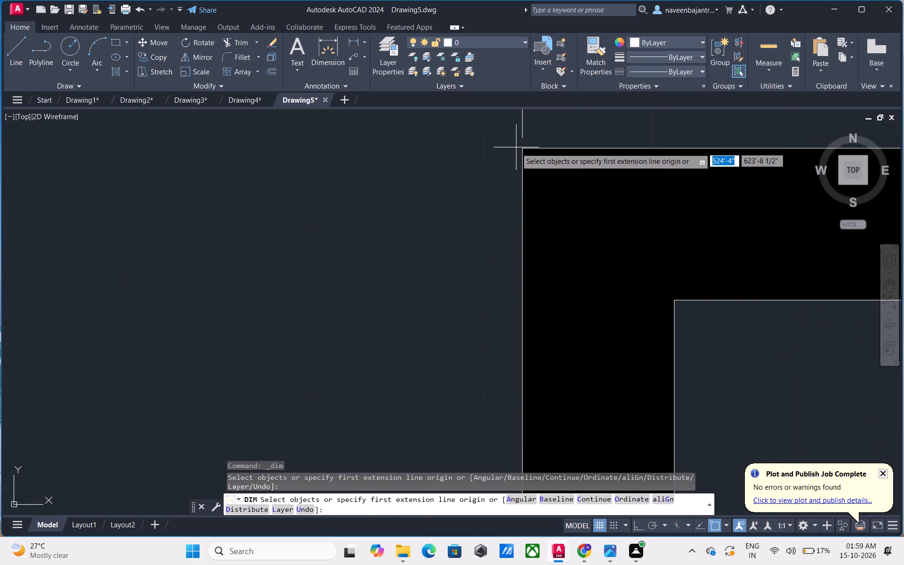
left_click(524, 149)
scroll(524, 149, "down", 4)
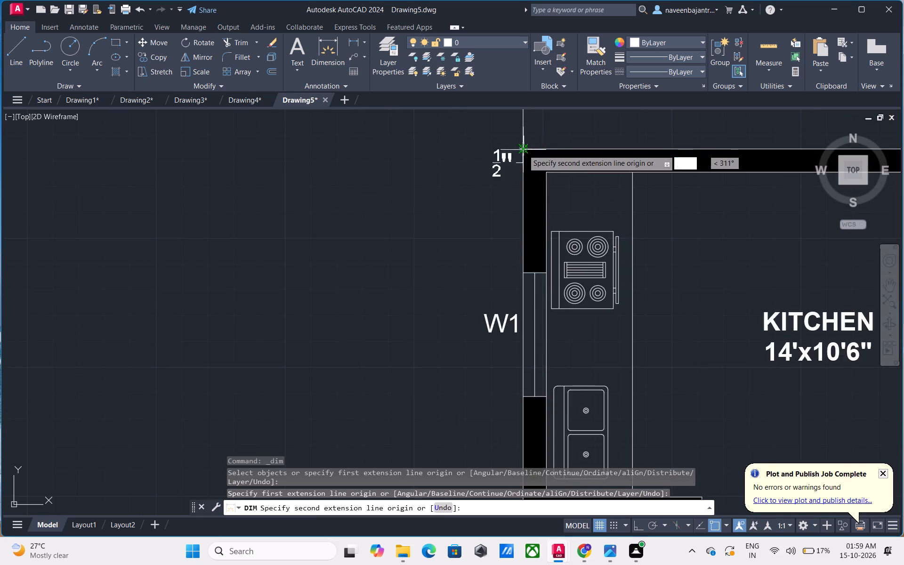
scroll(523, 150, "down", 3)
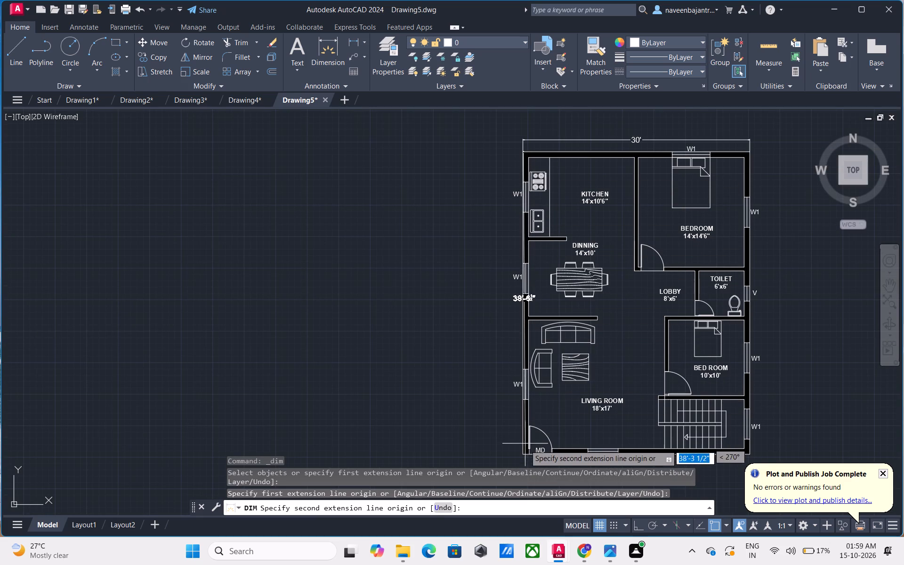
left_click(524, 455)
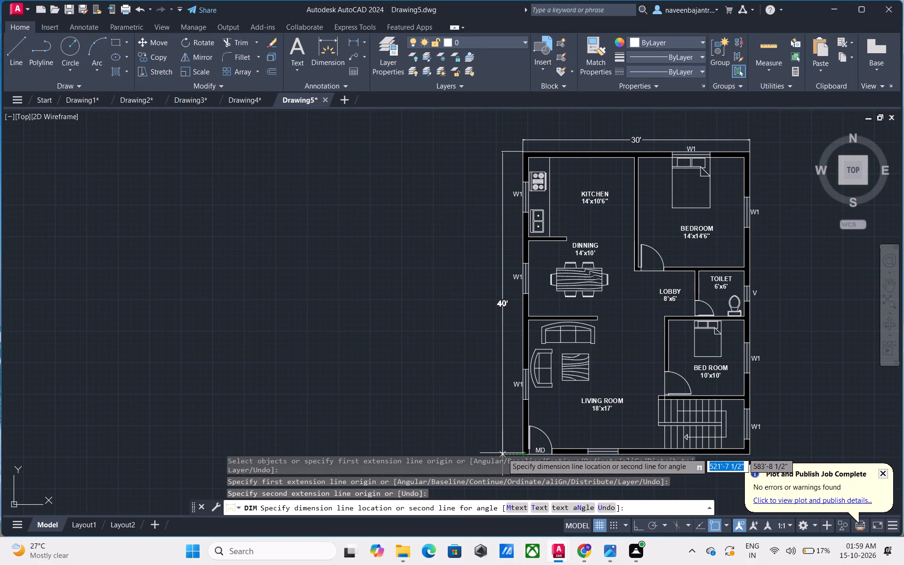
left_click(507, 453)
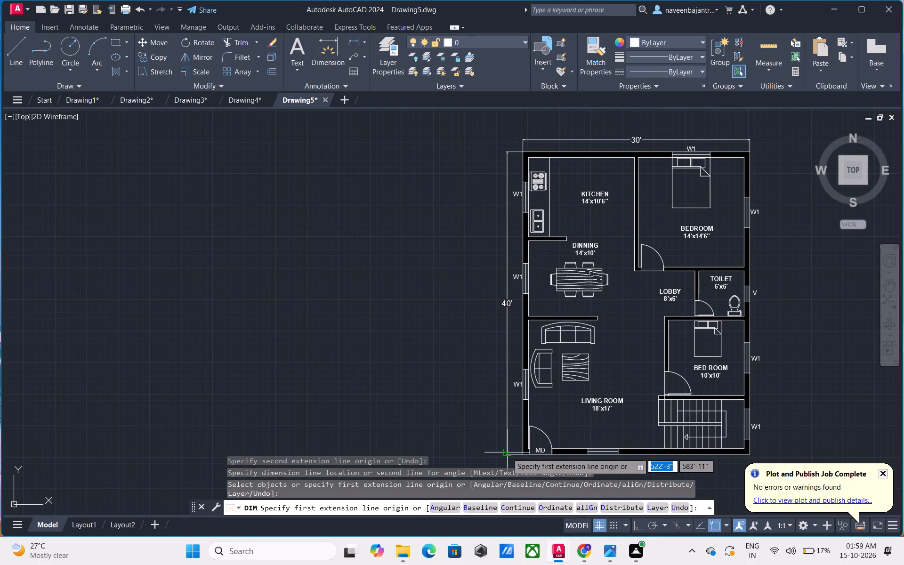
key("Escape")
Draw a rectangular border about 36' by 45' around the whole floor plan and its overall dimensions.
scroll(815, 426, "down", 1)
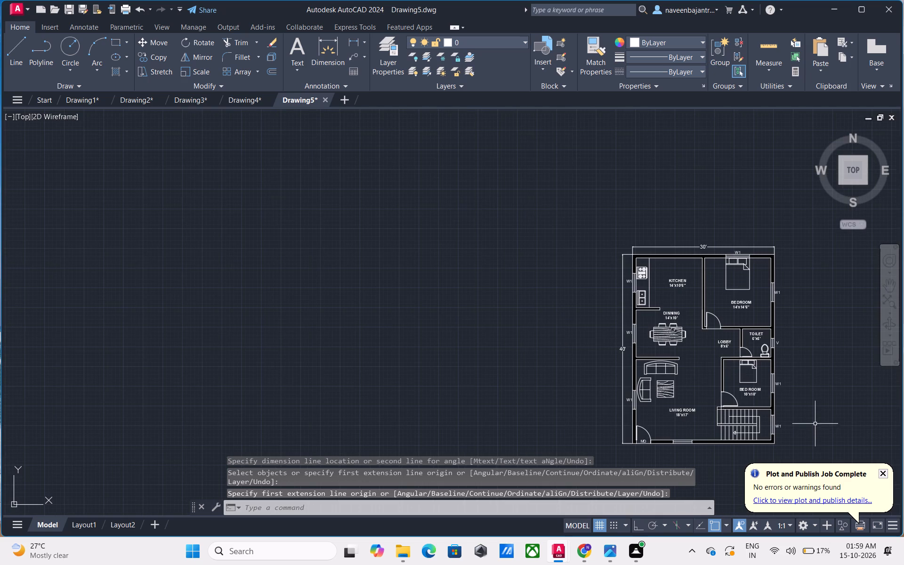
middle_click_drag(815, 424, 673, 364)
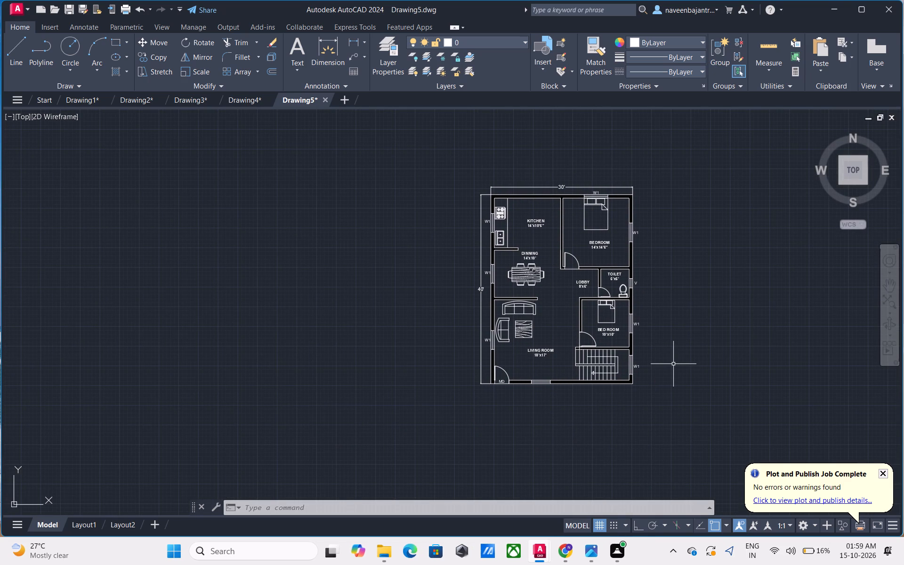
scroll(673, 364, "up", 2)
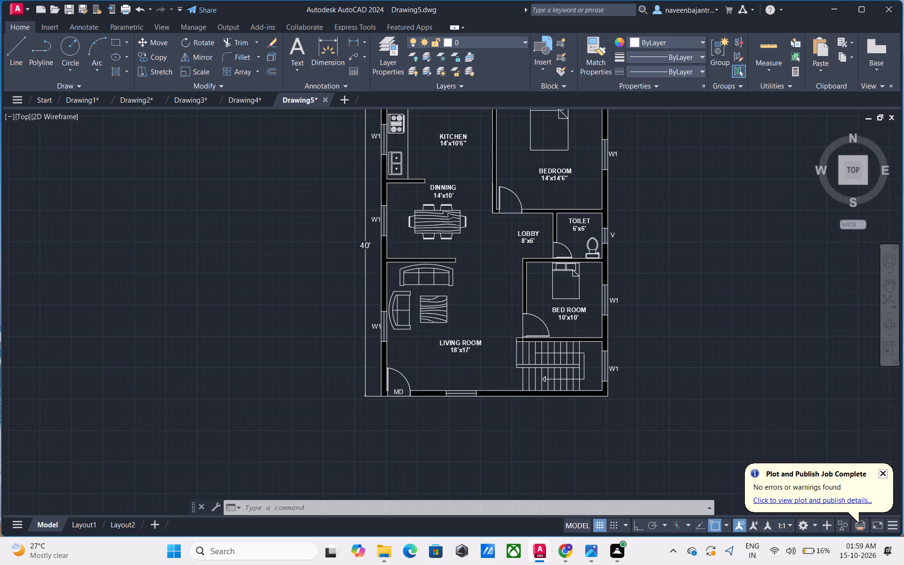
scroll(646, 358, "down", 2)
middle_click_drag(651, 305, 652, 333)
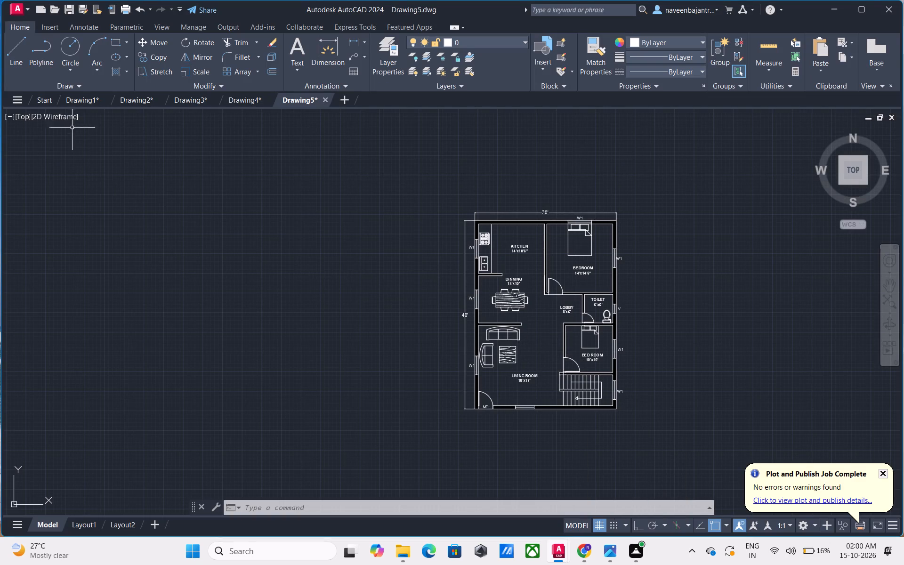
left_click(119, 44)
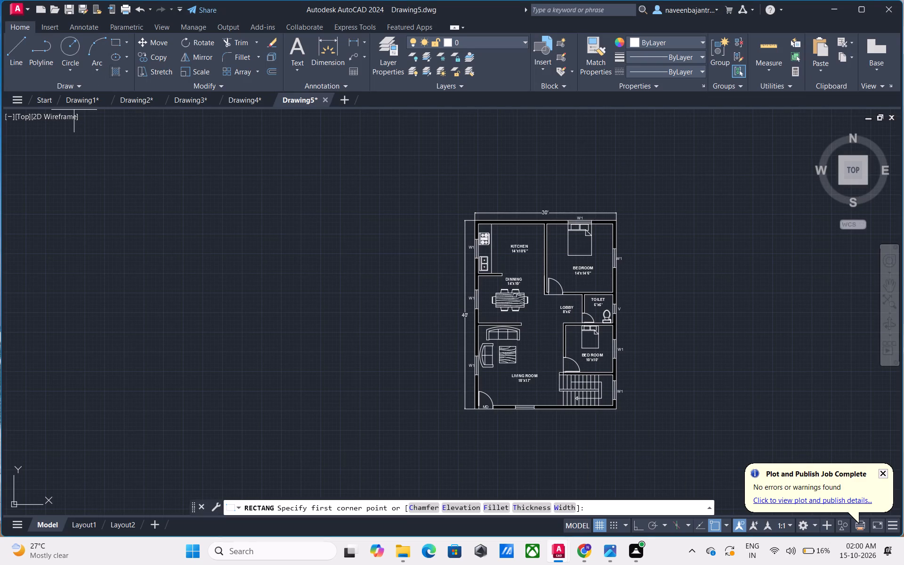
left_click(456, 205)
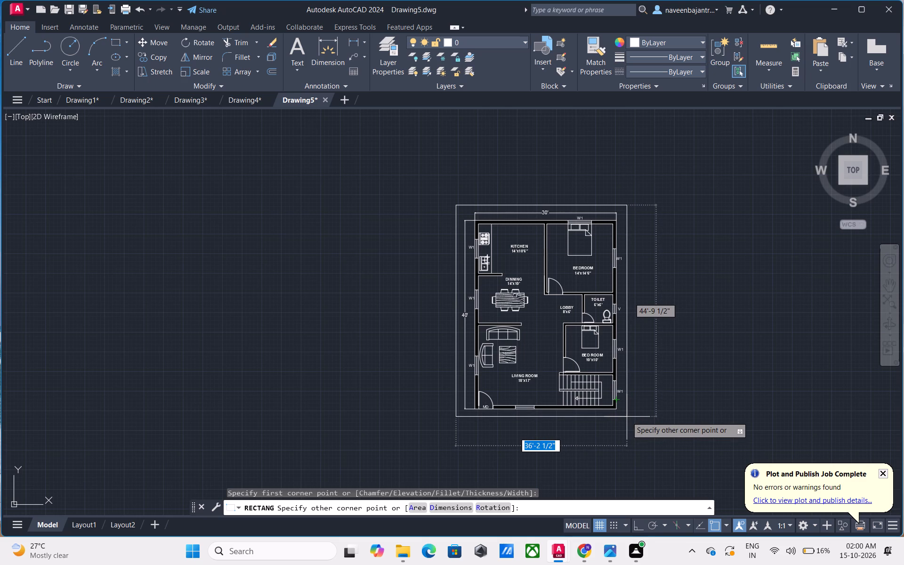
left_click(627, 417)
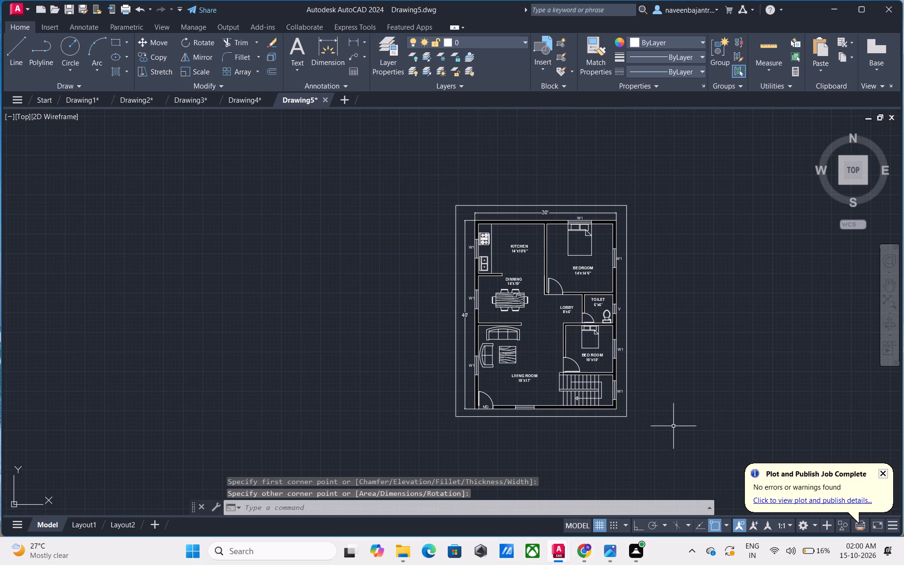
Add a centred multiline text label D, 7" high, in the door opening of the 14'x14'6" bedroom.
middle_click_drag(673, 420, 655, 392)
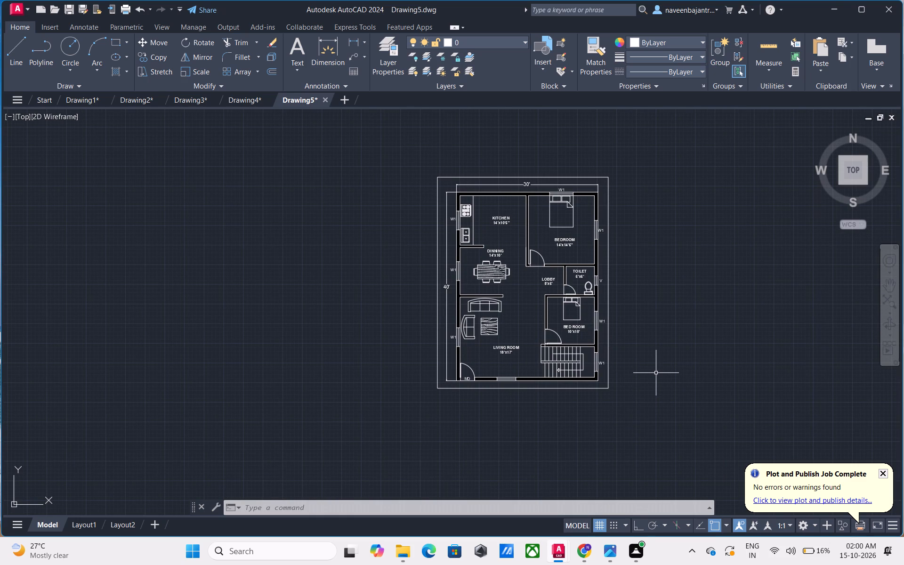
middle_click_drag(656, 356, 517, 363)
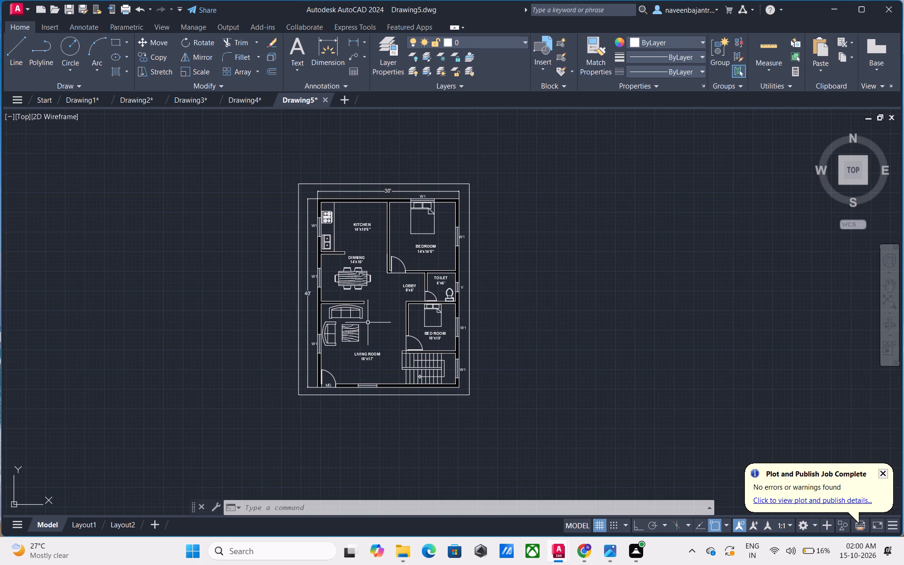
scroll(368, 323, "up", 2)
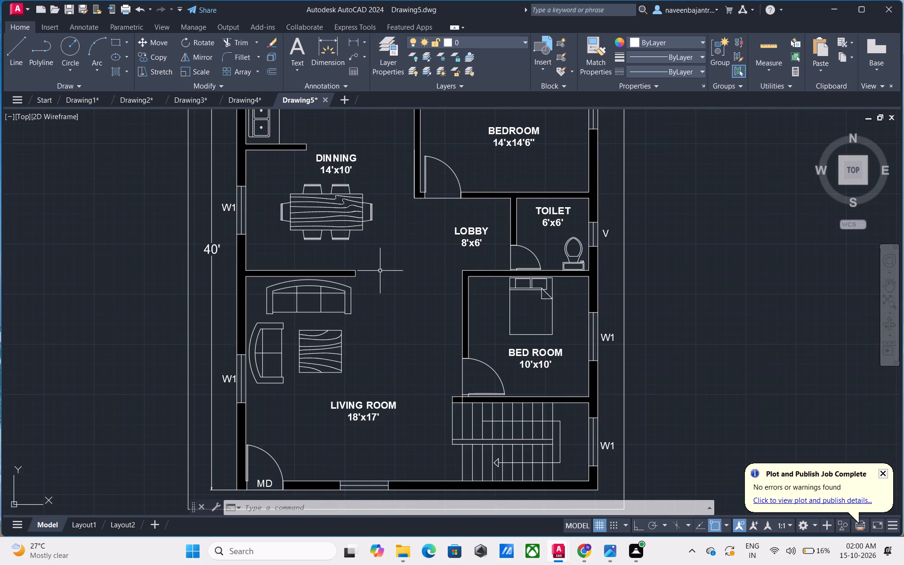
middle_click_drag(382, 266, 283, 332)
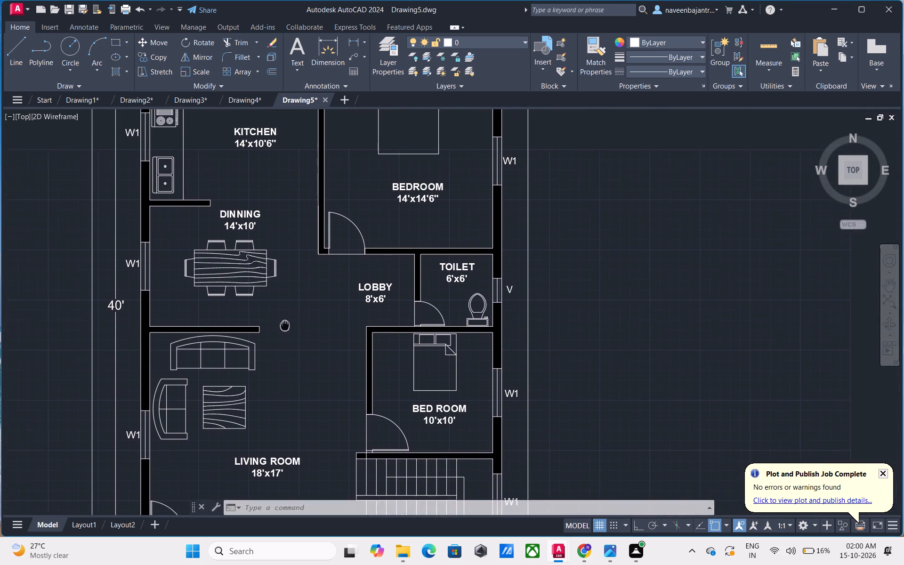
middle_click_drag(283, 332, 271, 371)
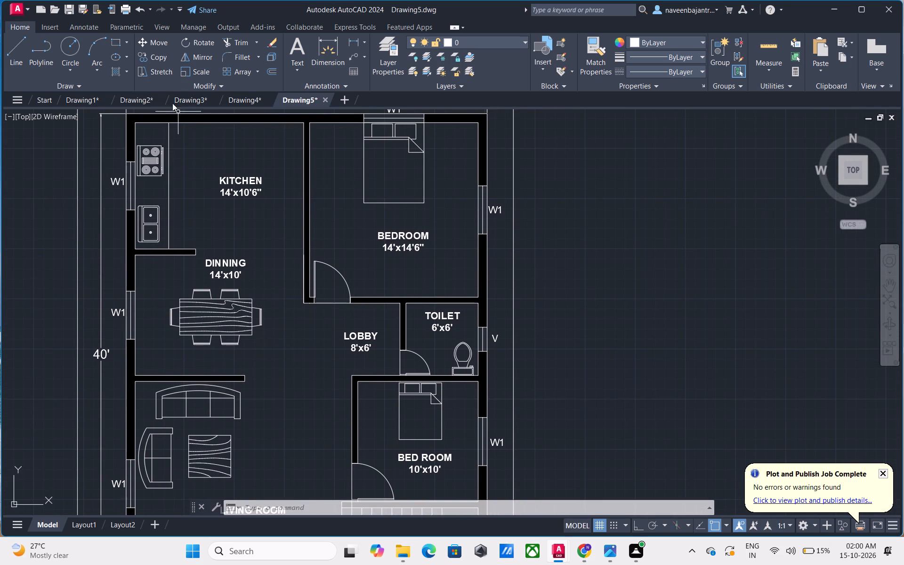
left_click(297, 54)
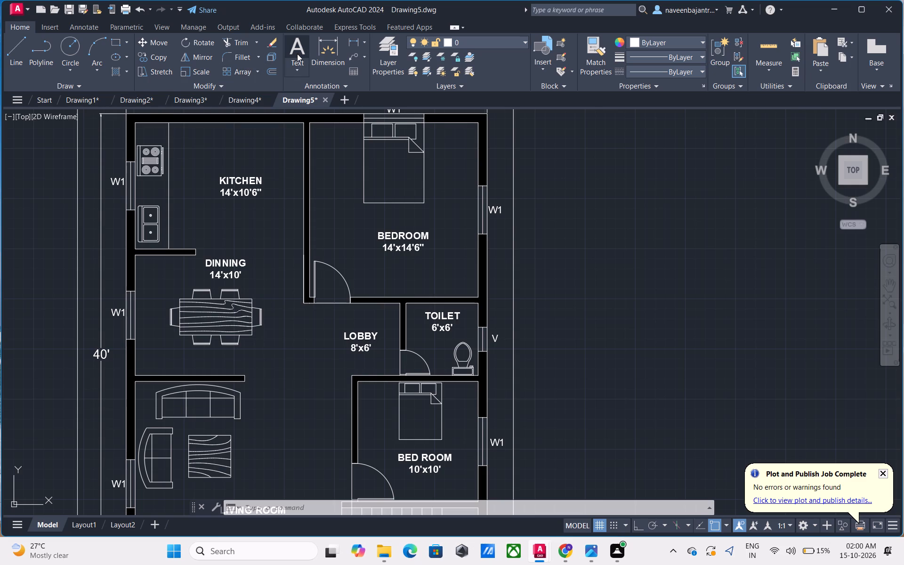
scroll(324, 303, "up", 2)
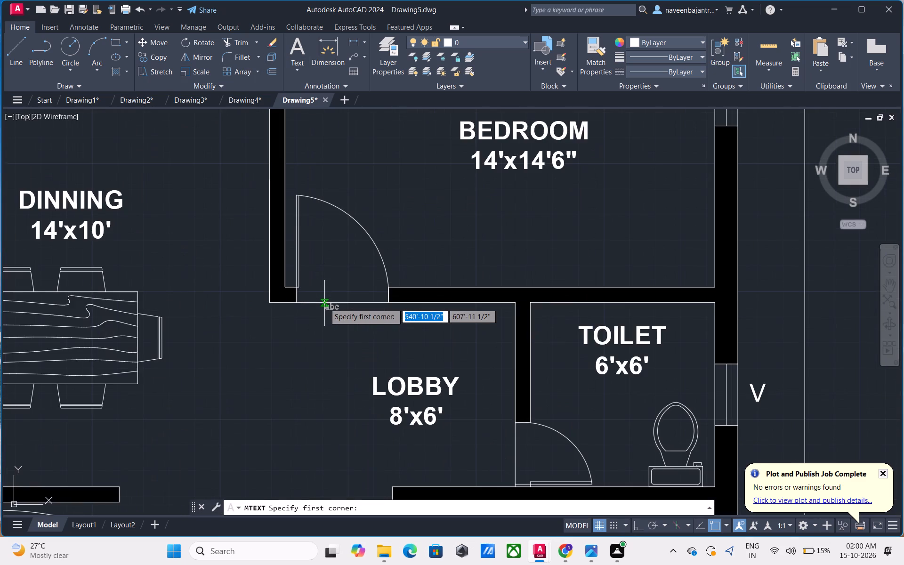
scroll(324, 303, "up", 1)
left_click(318, 267)
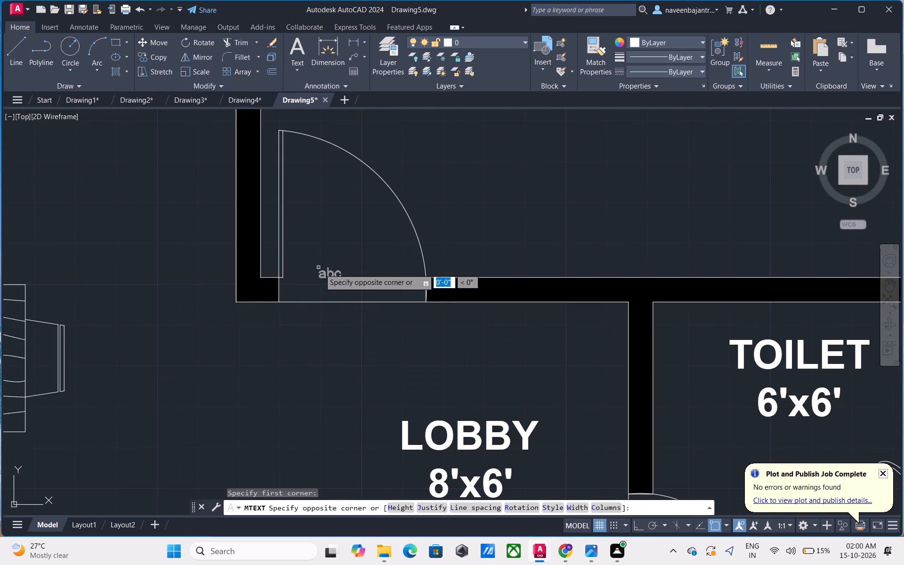
left_click(401, 294)
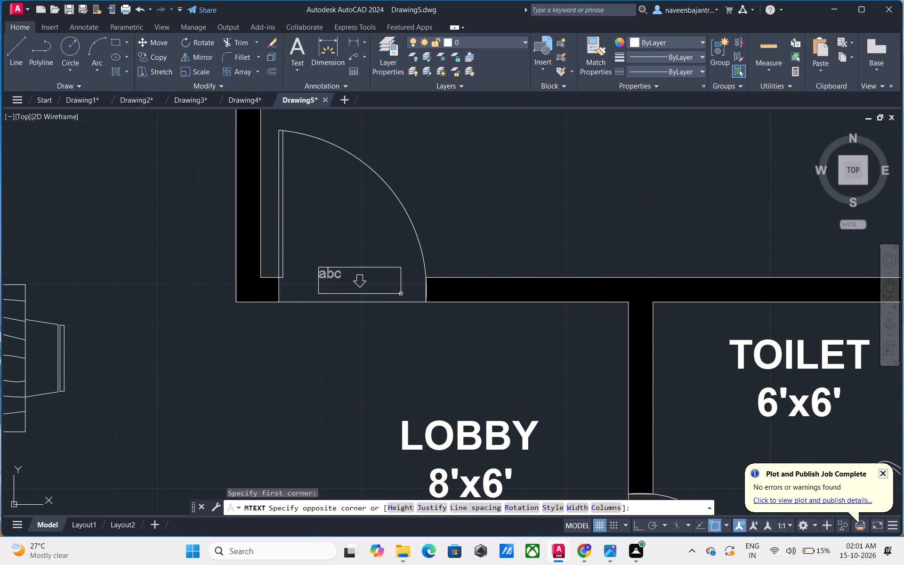
left_click(136, 56)
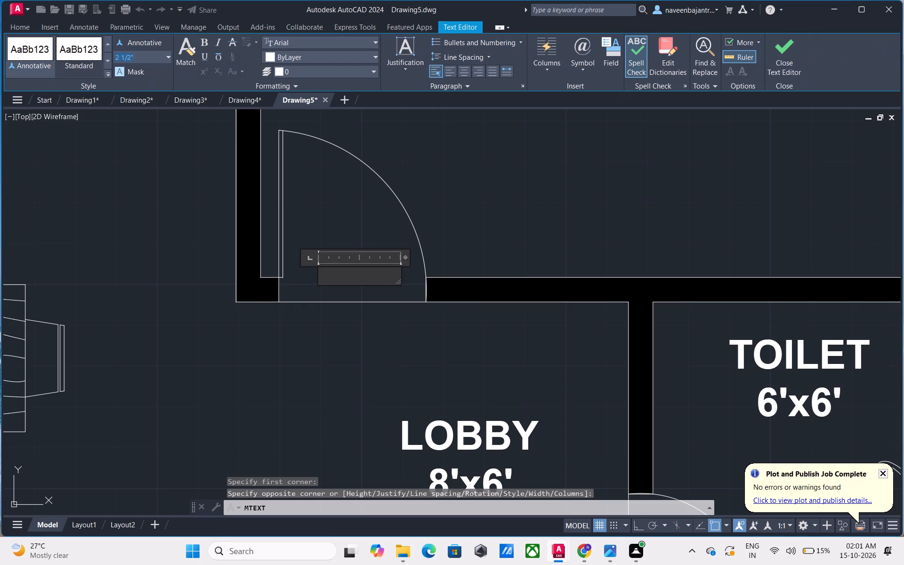
key("7")
key("shift+quotedbl")
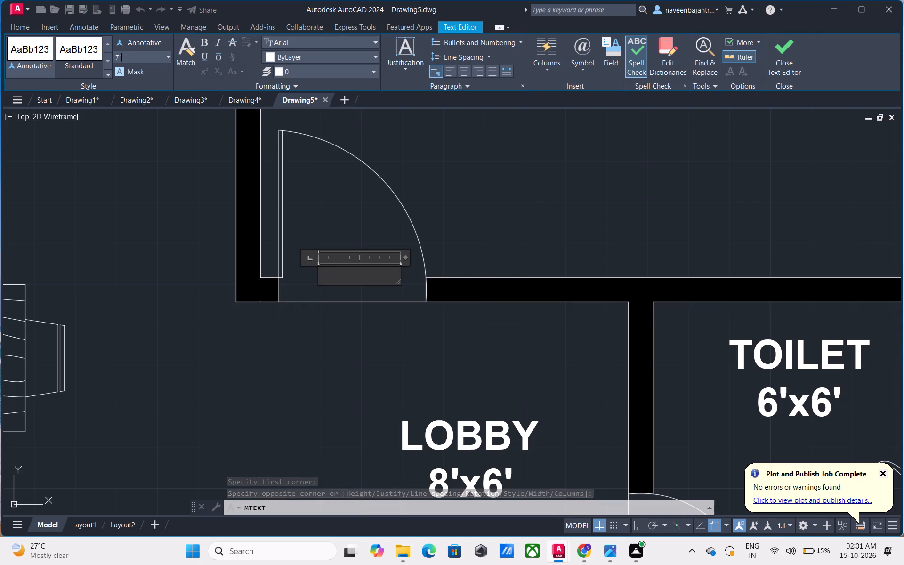
key("Return")
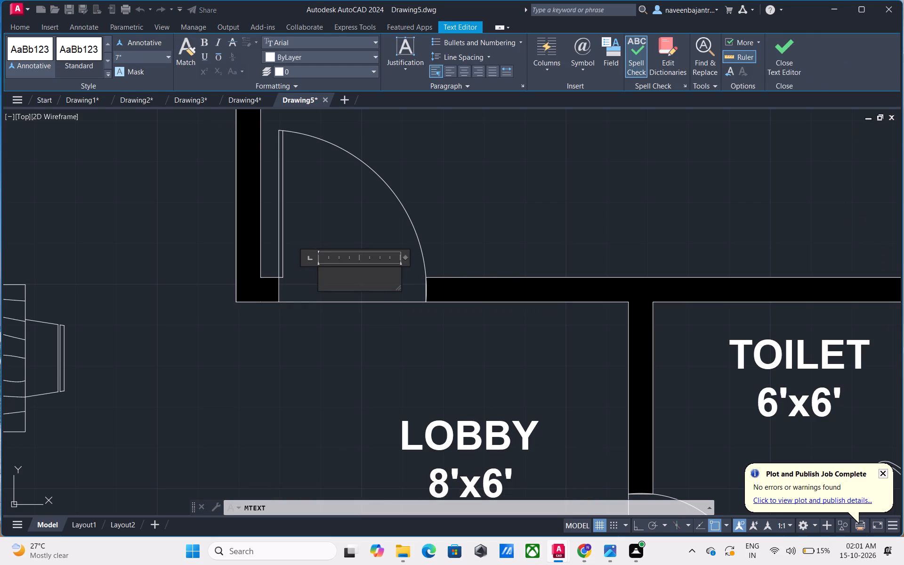
key("d")
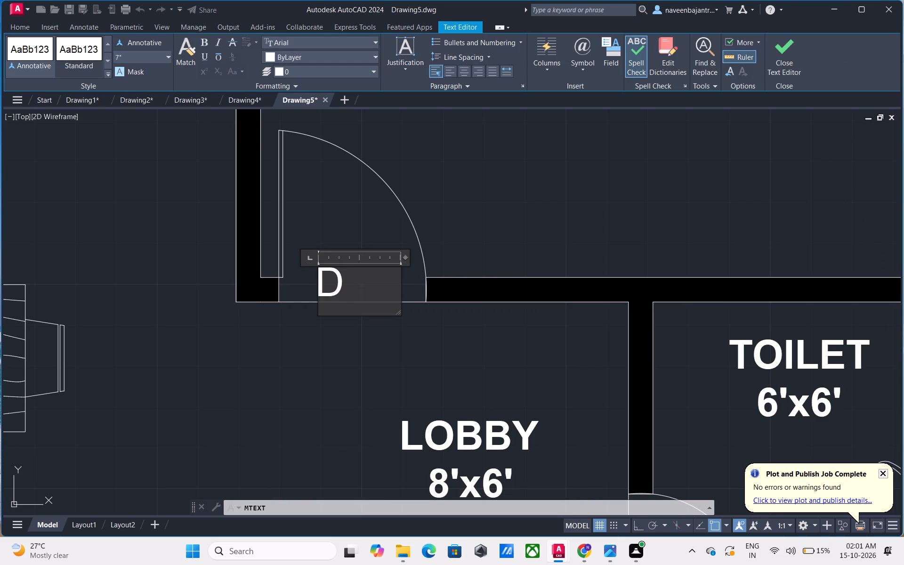
left_click_drag(346, 284, 303, 279)
left_click(462, 72)
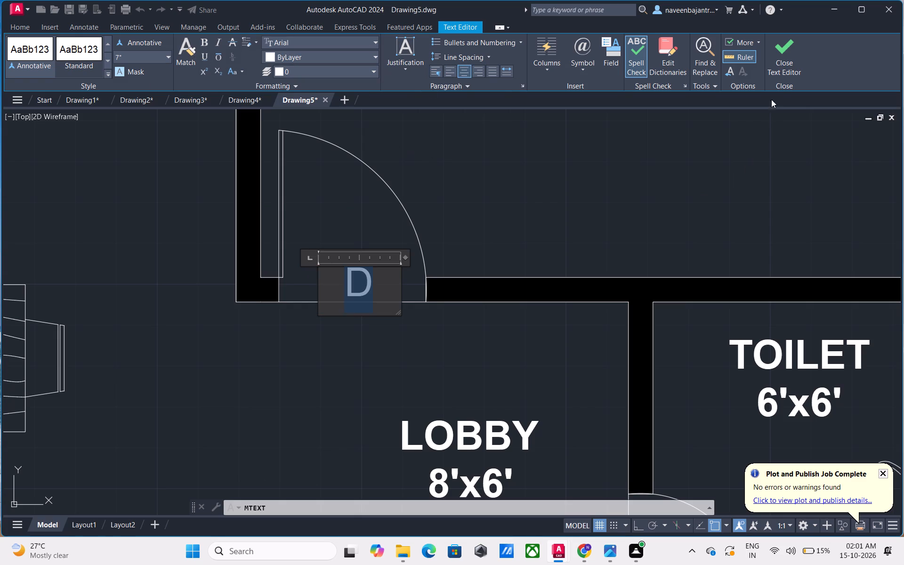
left_click(779, 66)
Move the D label slightly up and towards the door leaf within the 14'x14'6" bedroom's door opening.
scroll(642, 195, "down", 2)
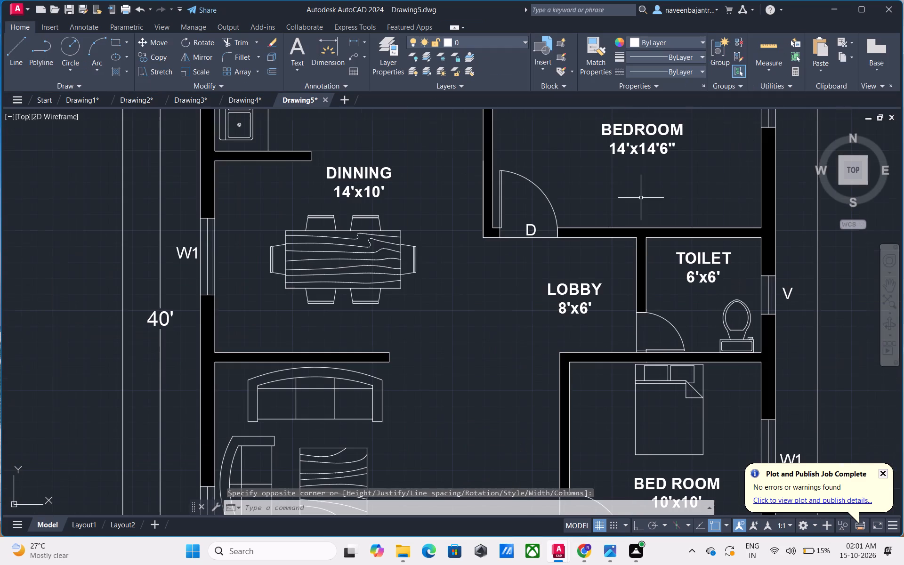
middle_click_drag(640, 198, 609, 198)
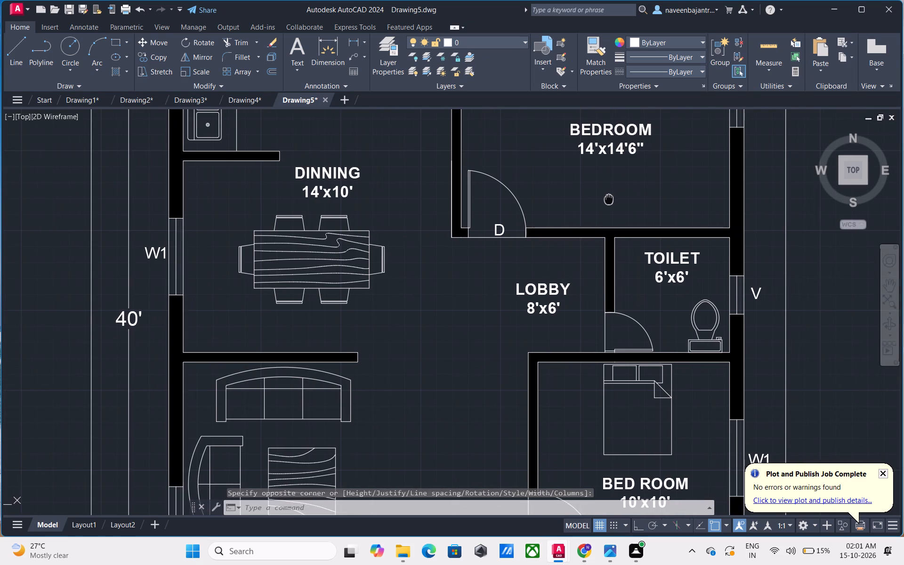
middle_click_drag(609, 198, 550, 197)
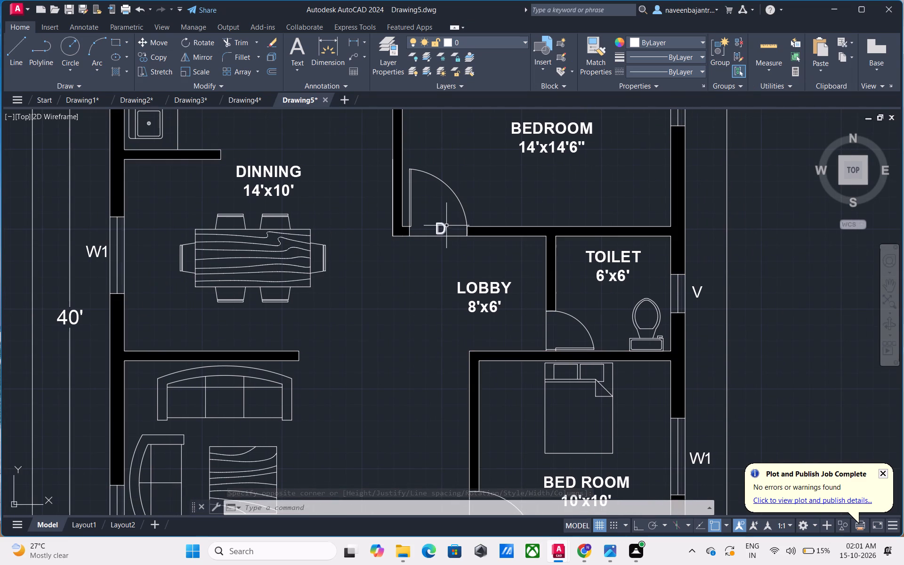
left_click(446, 227)
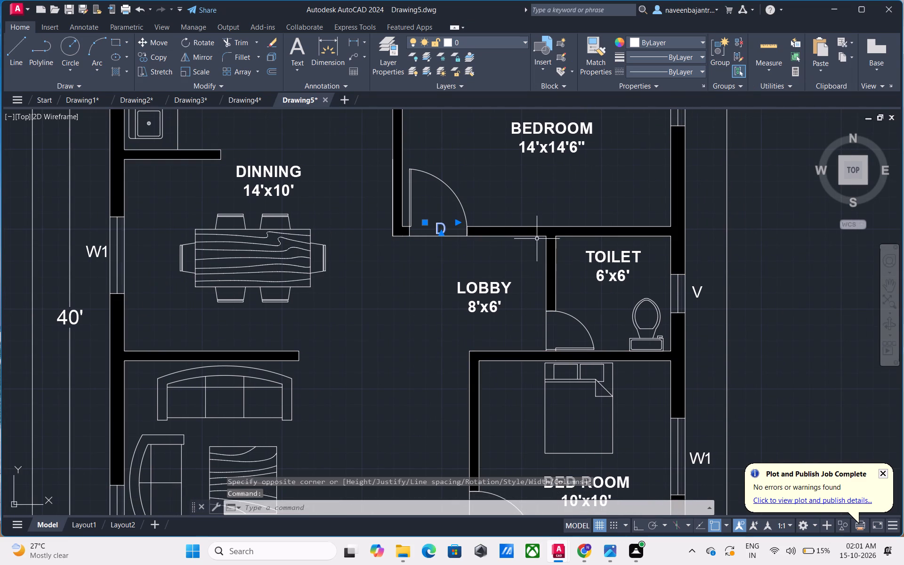
key("m")
key("space")
scroll(462, 233, "up", 3)
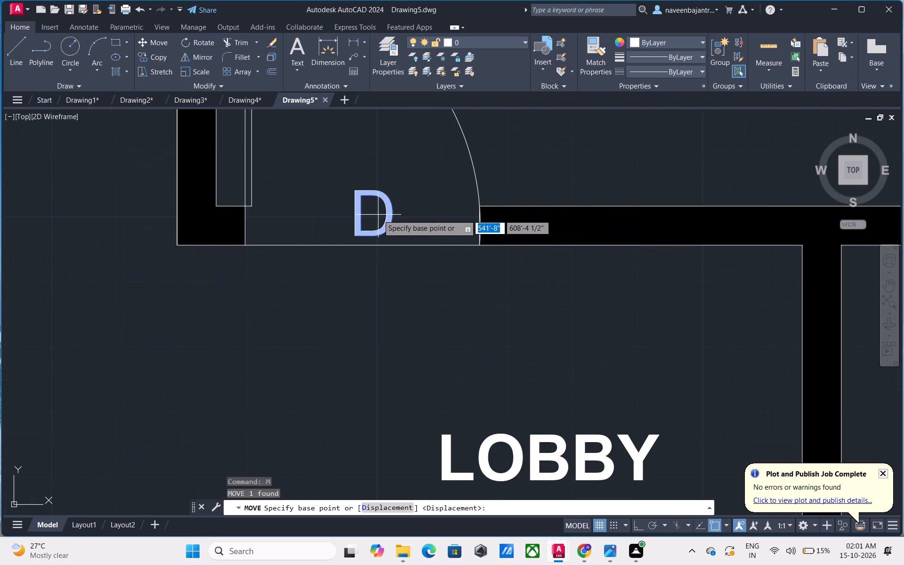
left_click(390, 215)
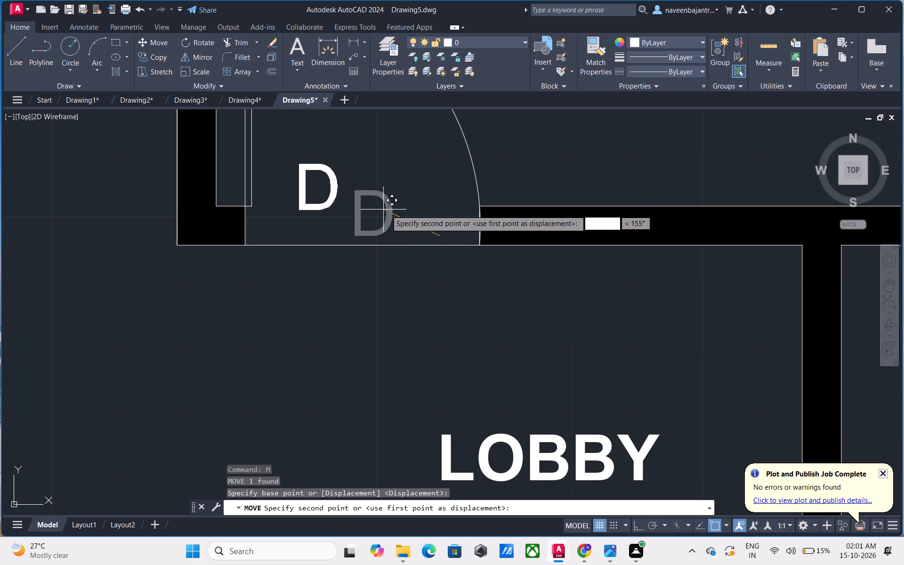
left_click(421, 215)
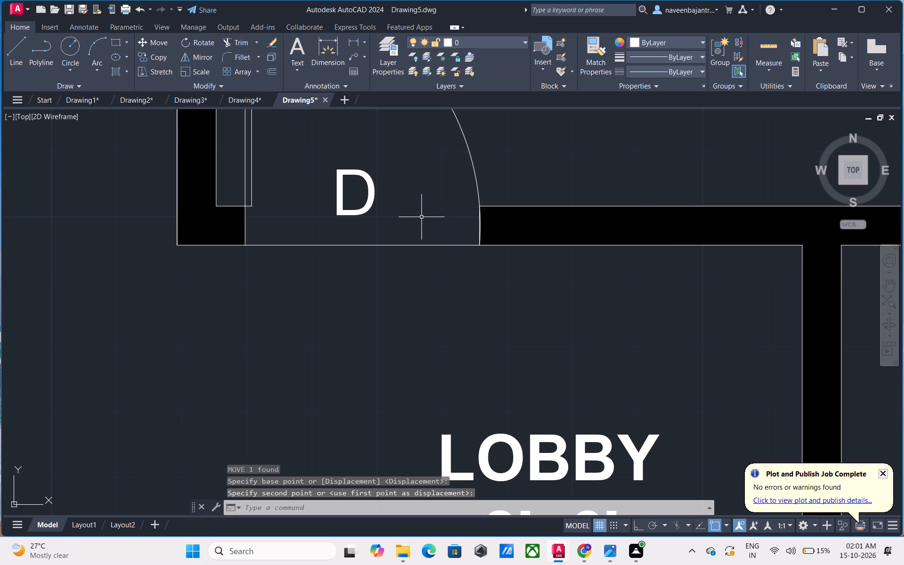
key("Escape")
Copy the D label into the door opening of the 10'x10' bed room.
scroll(420, 245, "down", 2)
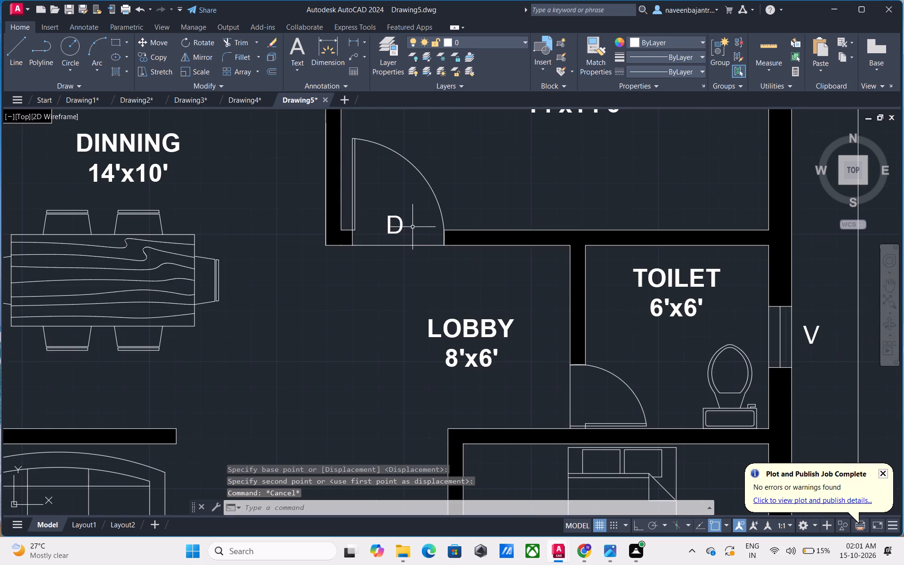
left_click(402, 228)
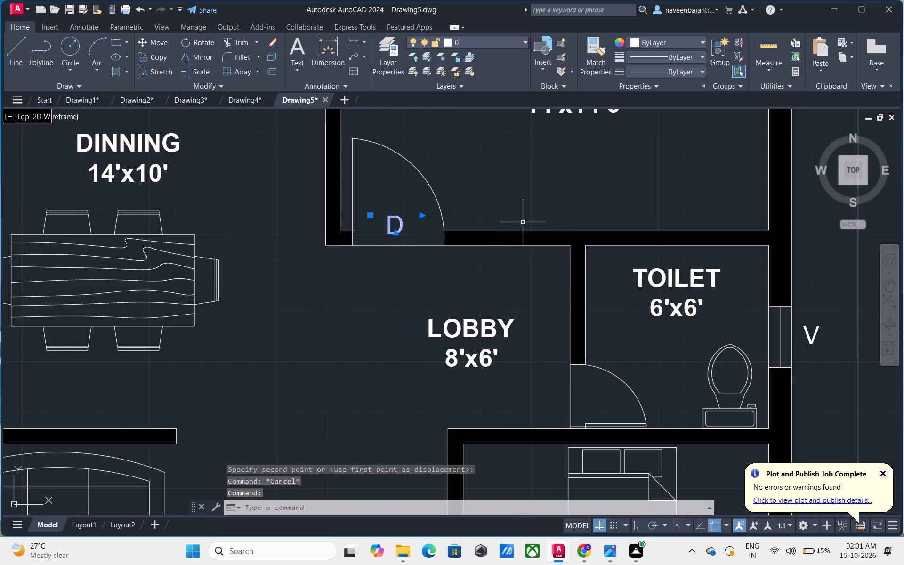
type("CO")
key("space")
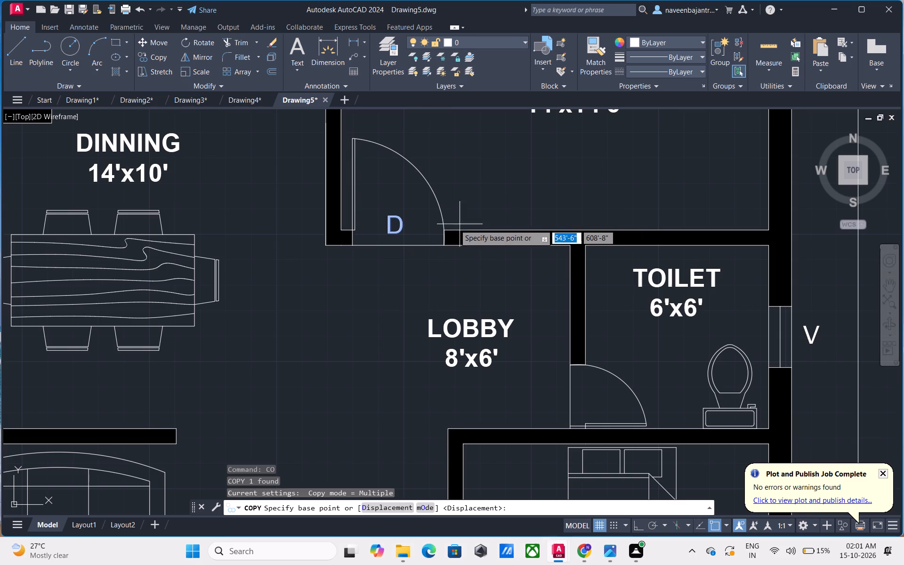
left_click(401, 227)
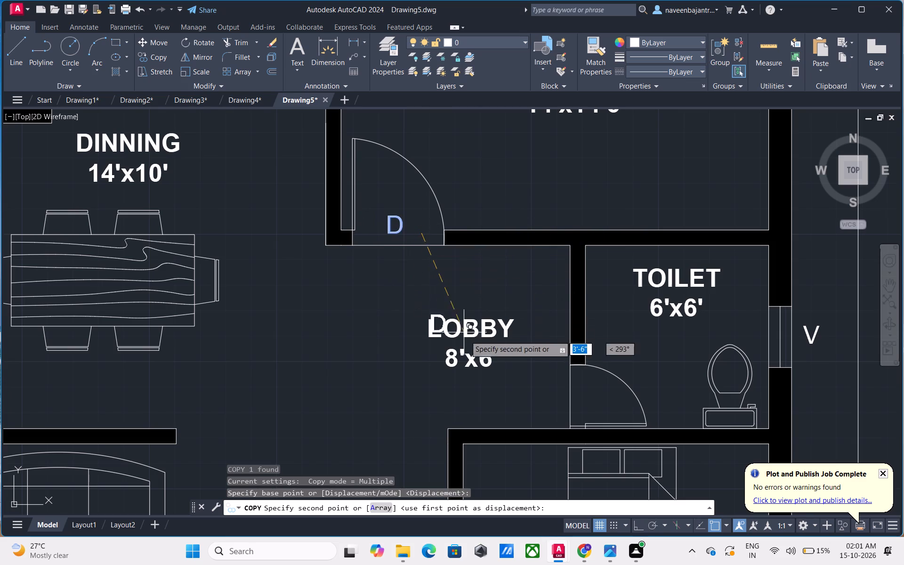
scroll(498, 386, "down", 2)
middle_click_drag(508, 421, 506, 336)
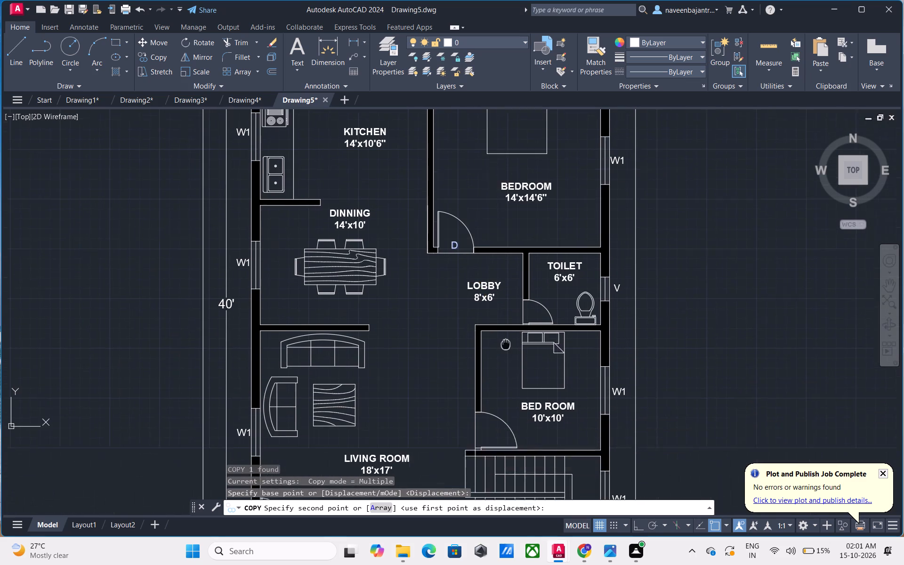
middle_click_drag(506, 336, 506, 315)
scroll(495, 398, "up", 2)
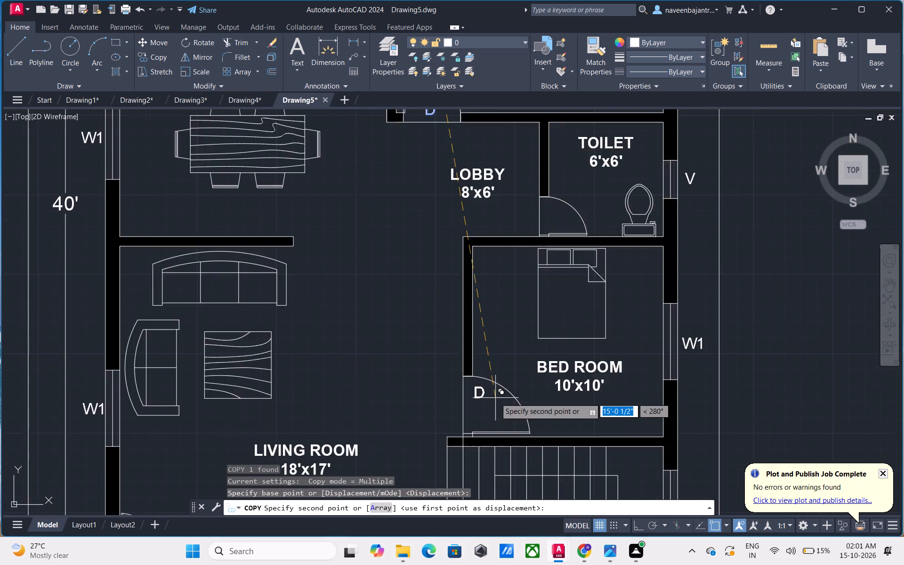
scroll(495, 398, "up", 1)
middle_click_drag(479, 426, 513, 343)
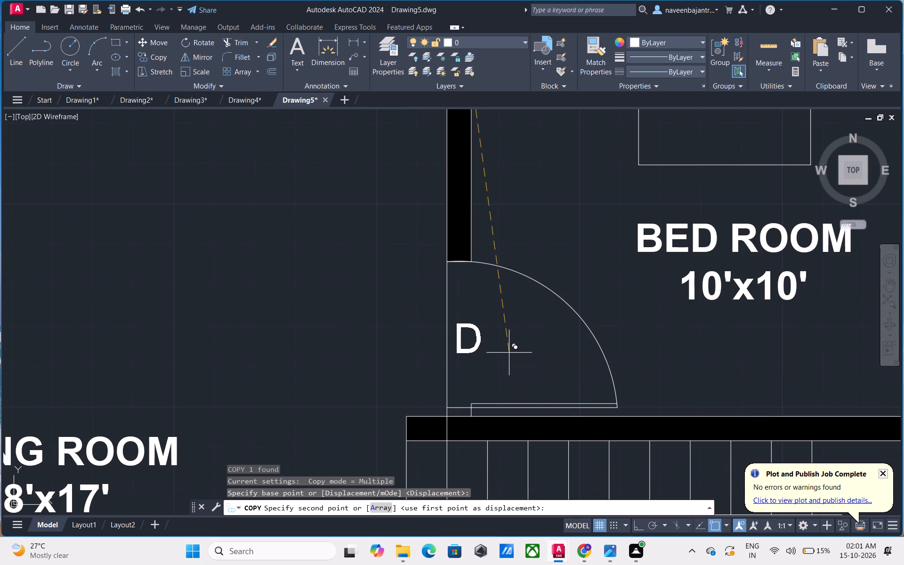
left_click(509, 353)
Place another copy of the D label in the toilet's door opening.
scroll(530, 326, "down", 2)
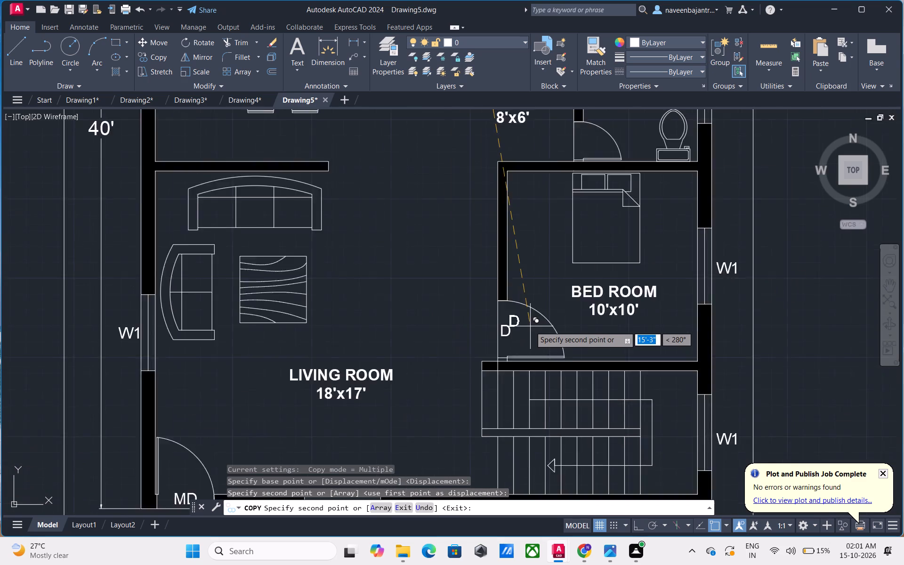
scroll(530, 326, "down", 1)
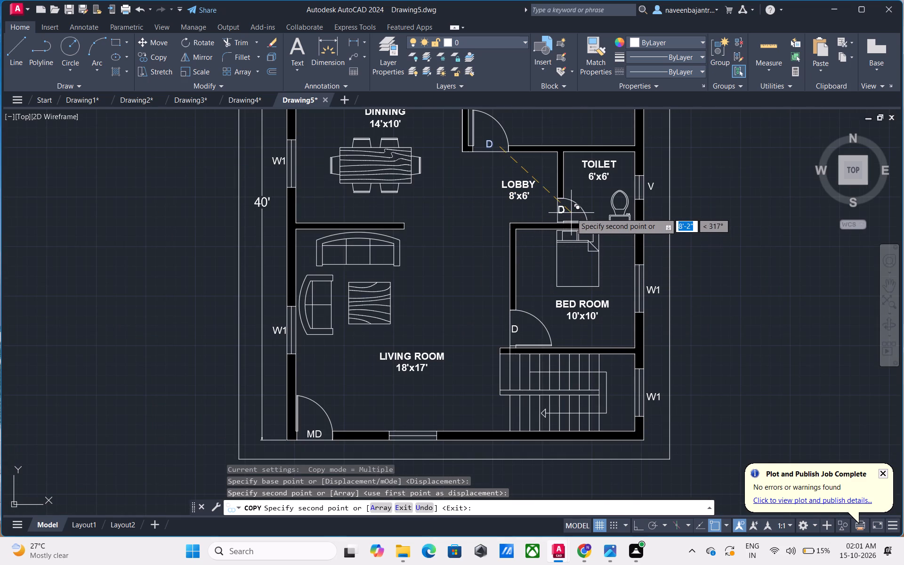
scroll(571, 213, "up", 4)
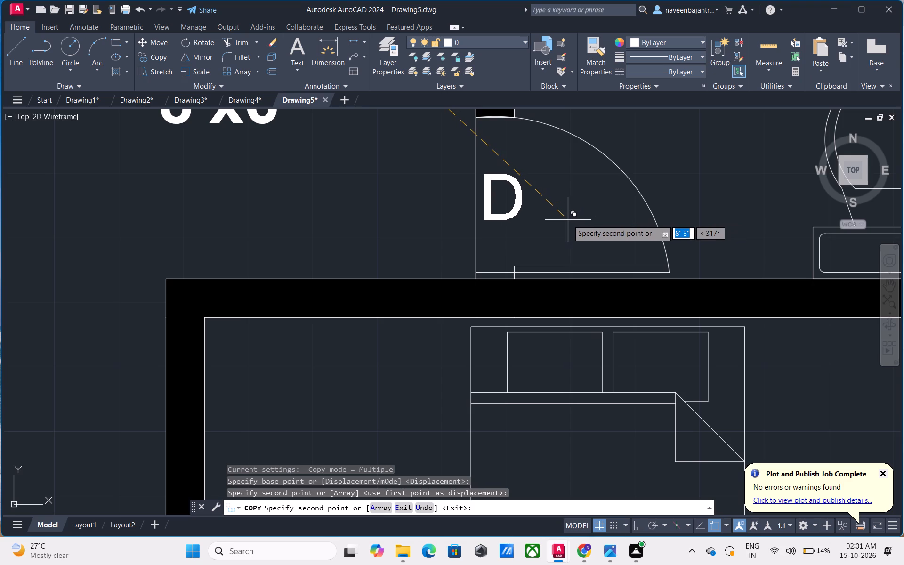
left_click(568, 220)
key("Escape")
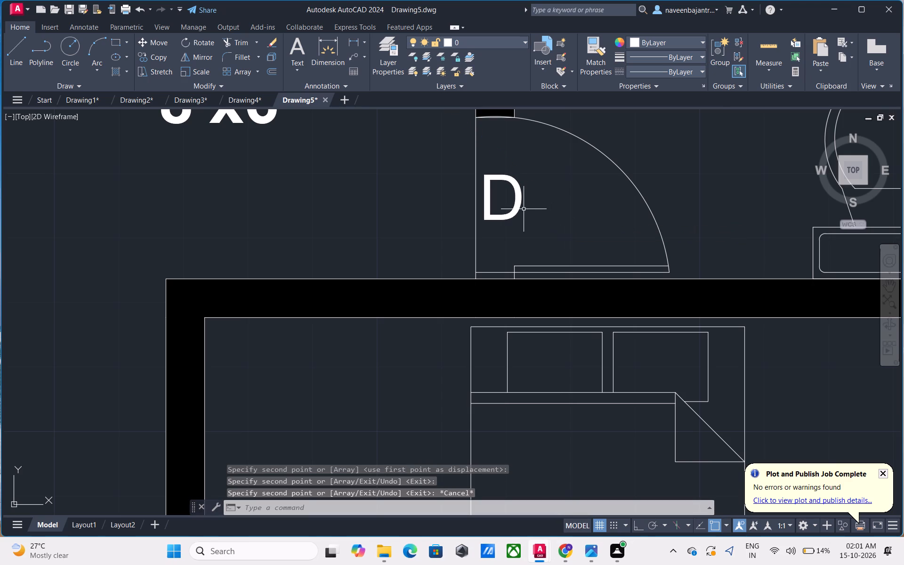
Change the toilet door's label text to D1 and keep it centre-aligned.
double_click(520, 202)
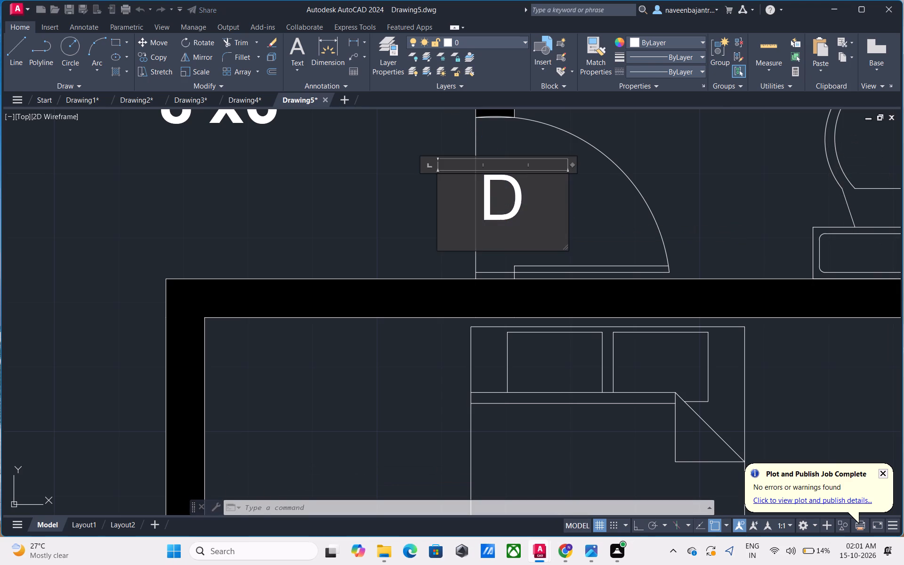
key("1")
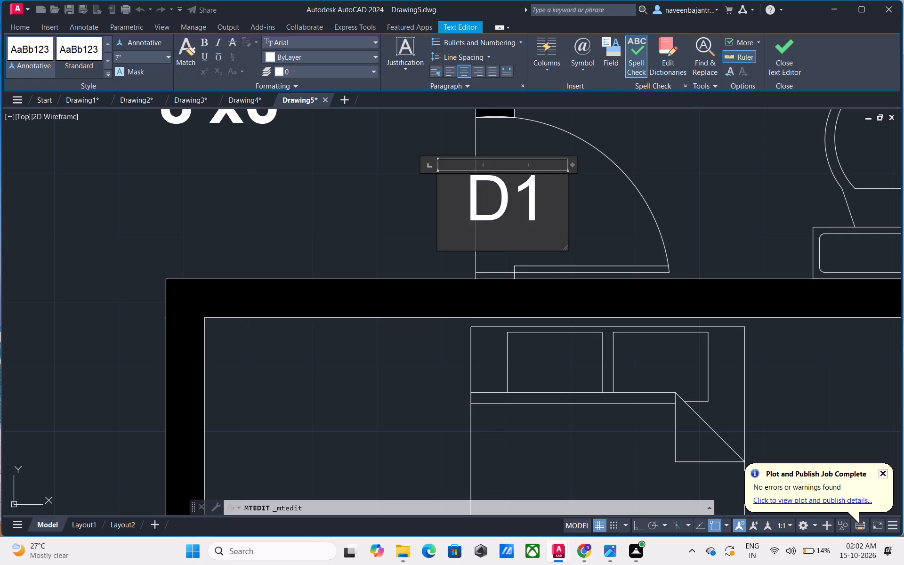
left_click_drag(549, 192, 428, 192)
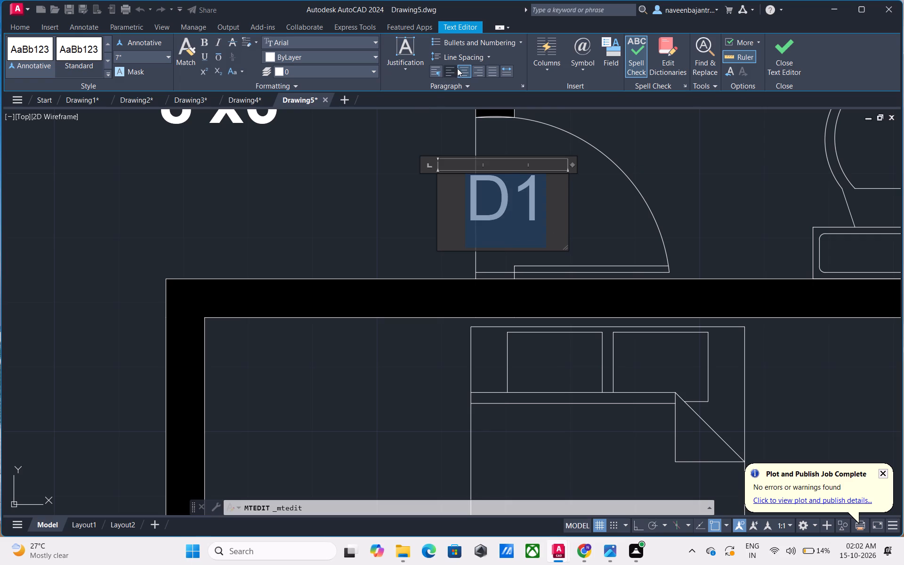
left_click(457, 68)
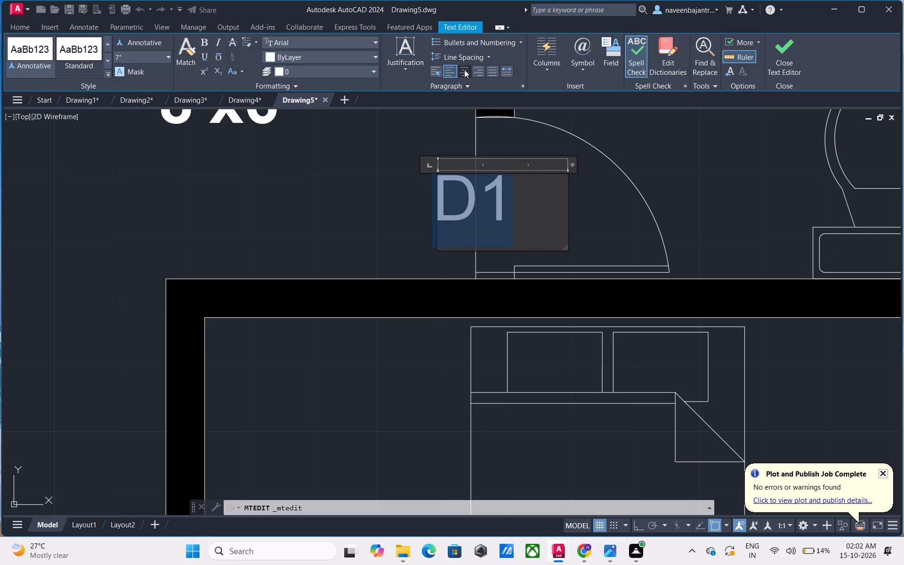
left_click(467, 71)
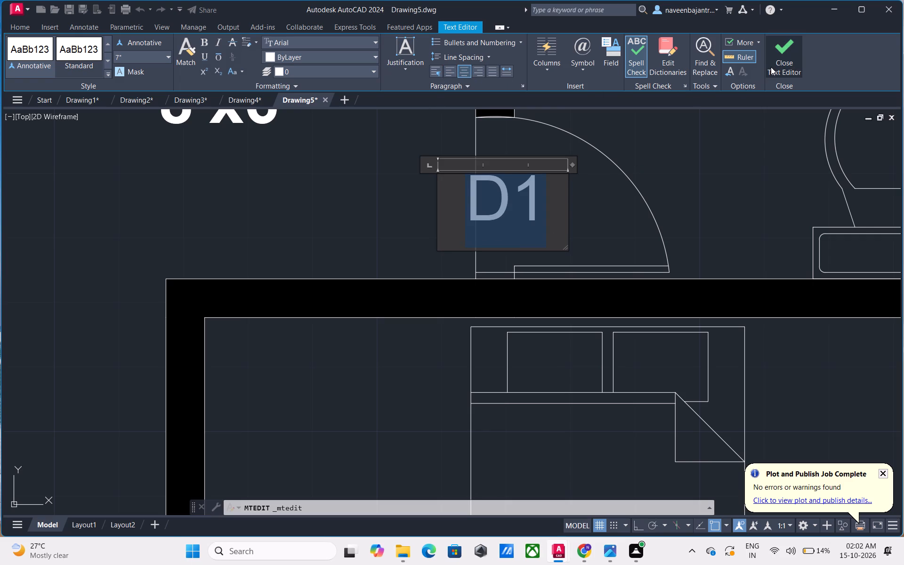
left_click(771, 67)
Move the D1 label slightly down and clear of the door opening's line, inside the toilet door's swing.
scroll(726, 172, "down", 1)
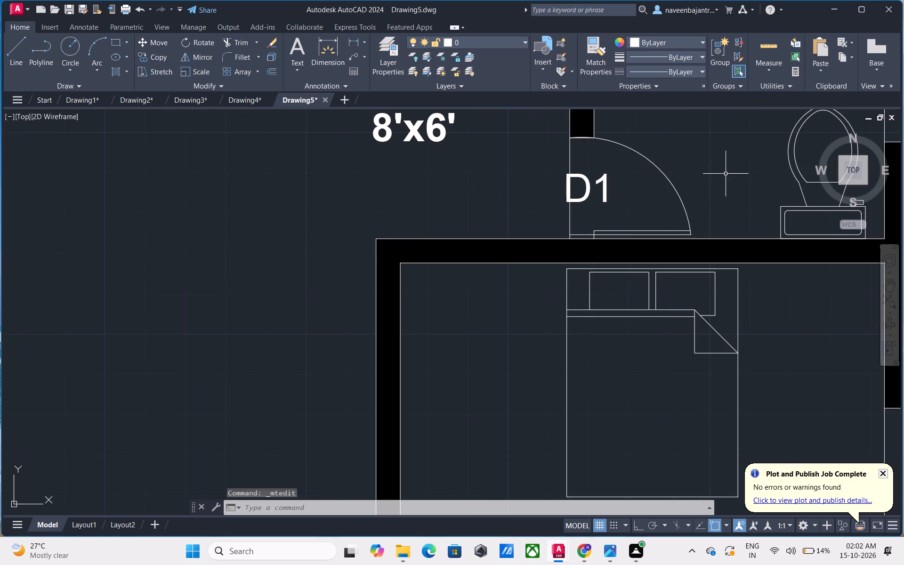
middle_click_drag(725, 176, 662, 206)
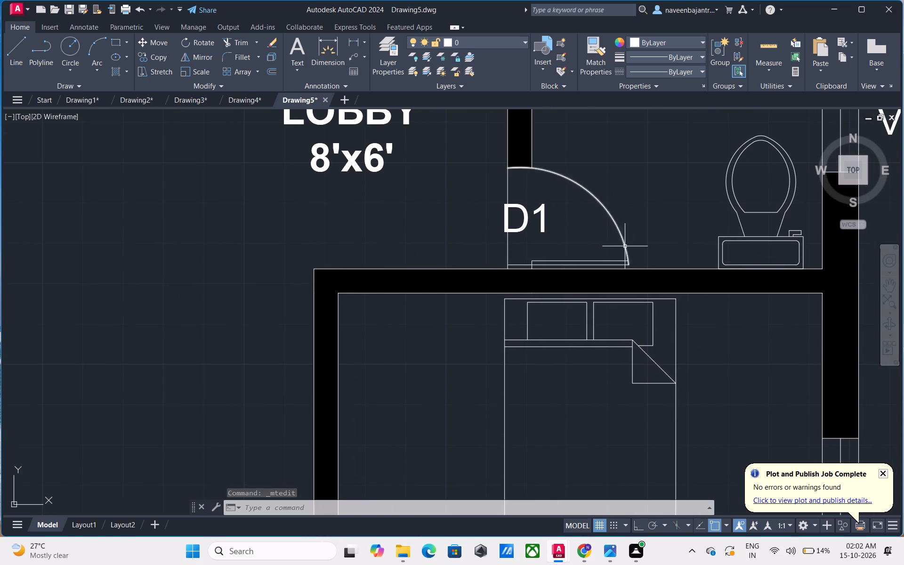
scroll(603, 242, "up", 2)
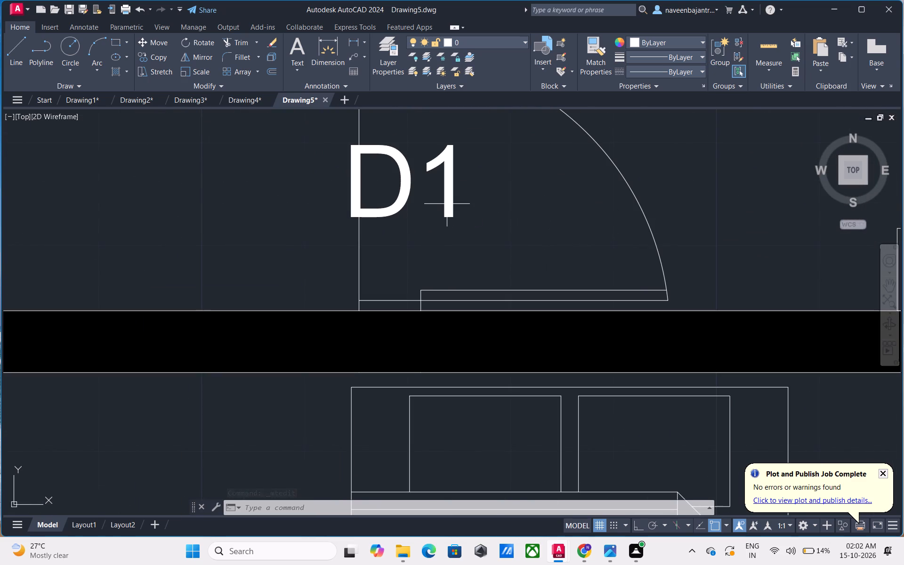
left_click(452, 208)
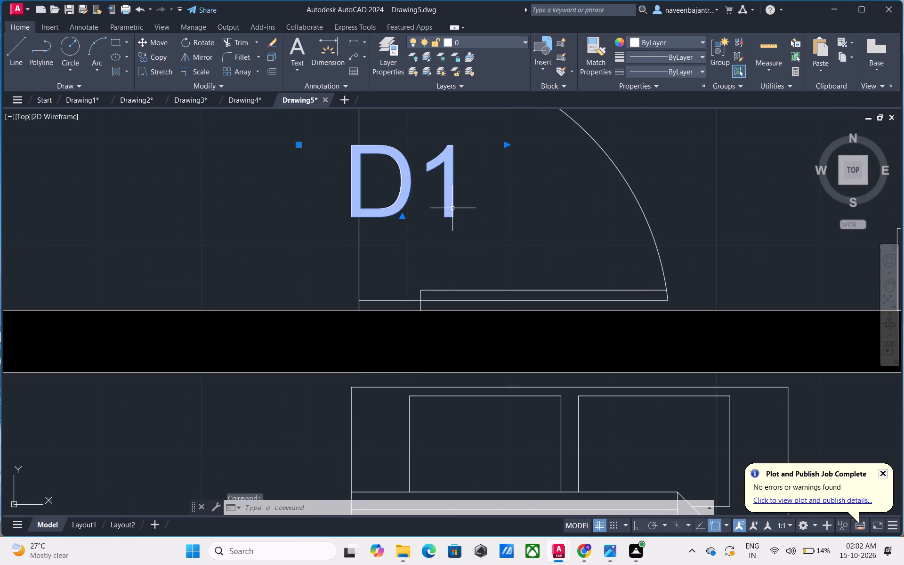
type("M")
key("space")
left_click(450, 210)
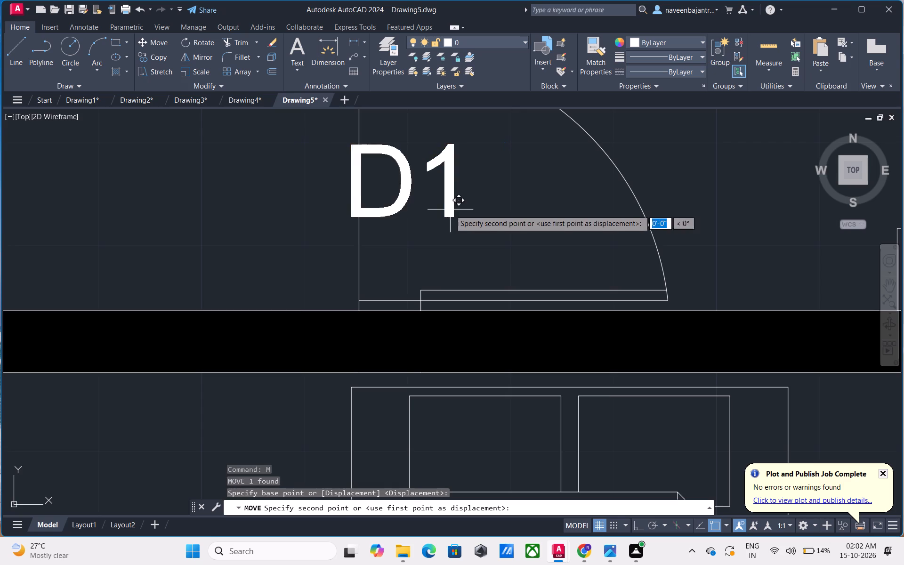
left_click(494, 229)
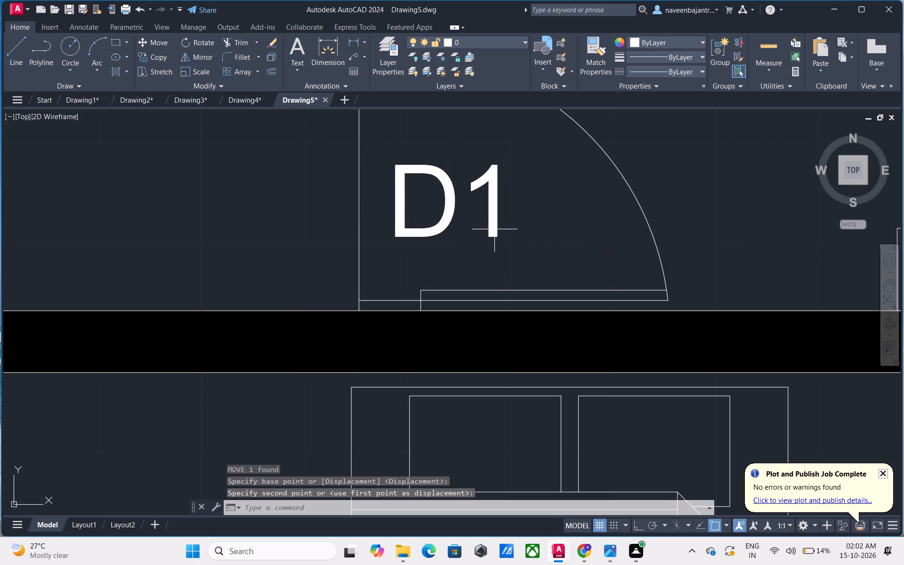
key("Escape")
Save the drawing as "Drawing5.dwg 32.32.32" in AutoCAD 2018 format in the ddddd folder.
scroll(496, 232, "down", 4)
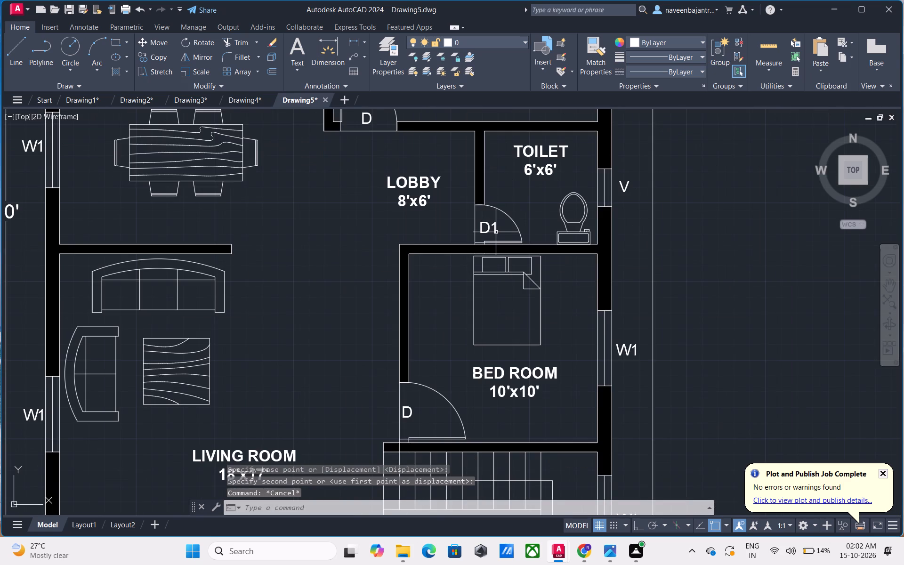
scroll(496, 232, "down", 1)
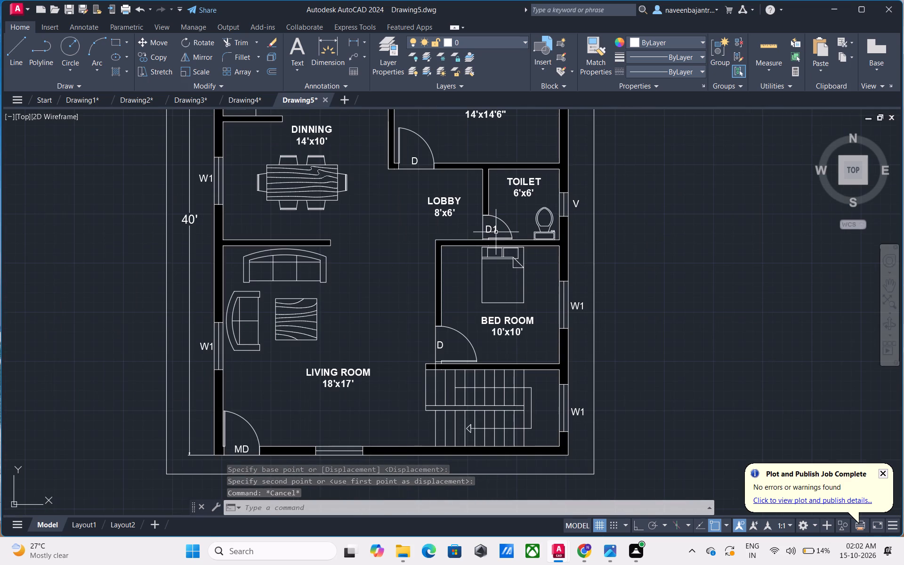
scroll(496, 232, "down", 1)
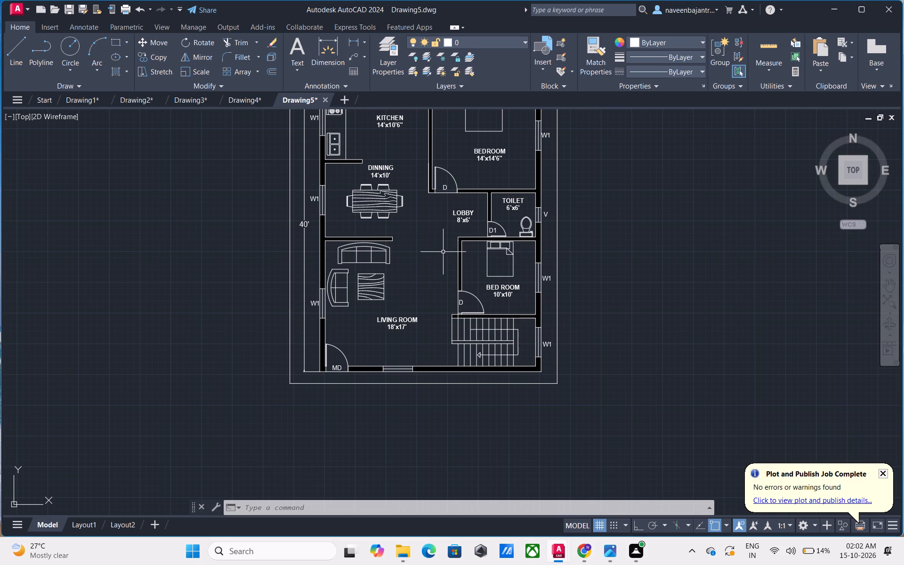
middle_click_drag(443, 252, 489, 328)
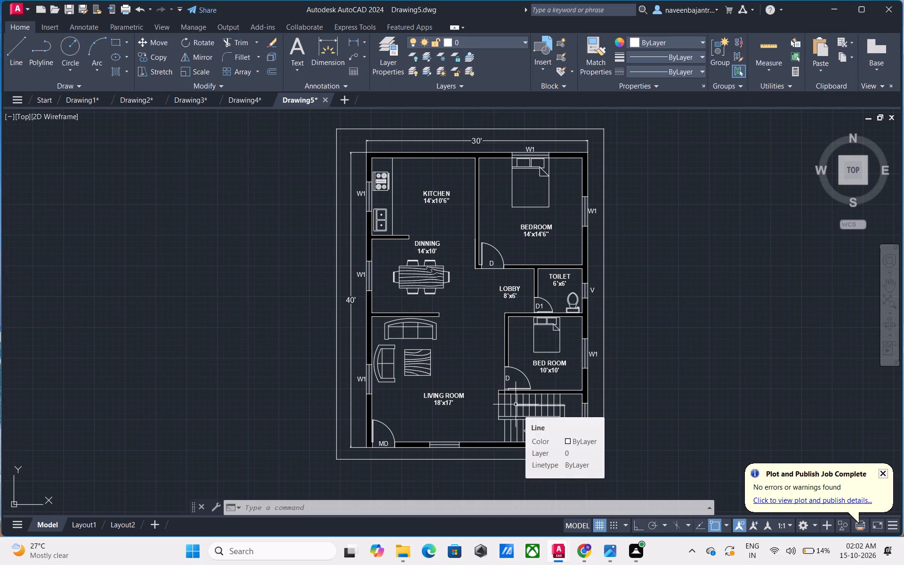
left_click(20, 14)
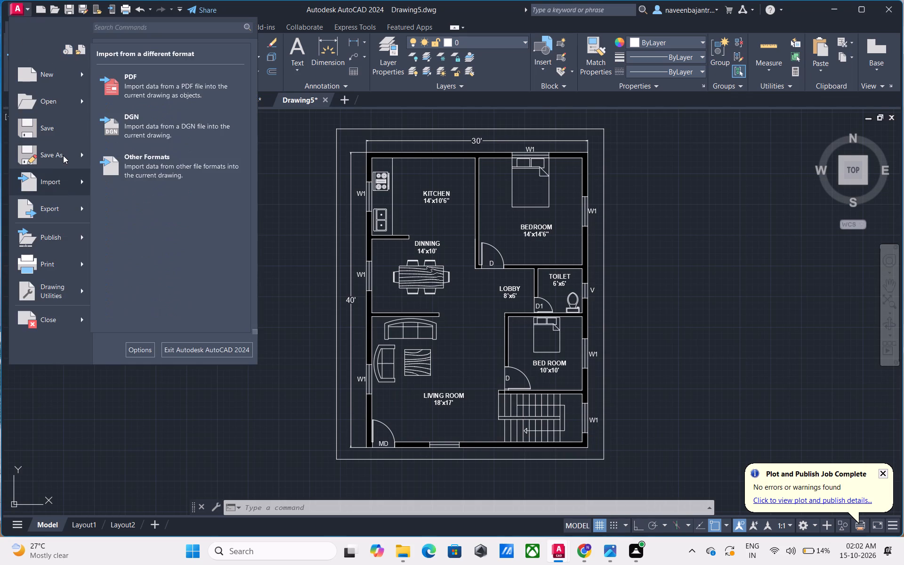
left_click(160, 88)
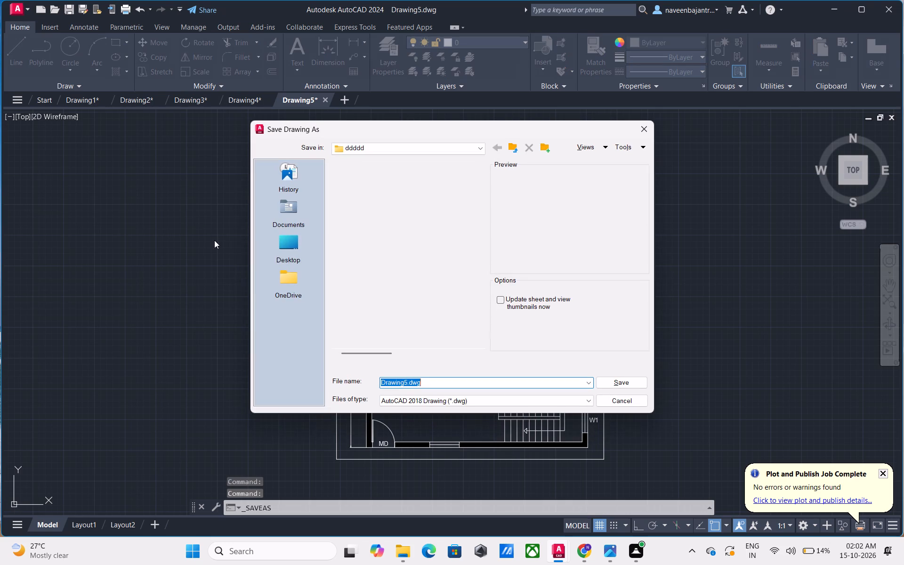
scroll(378, 273, "down", 5)
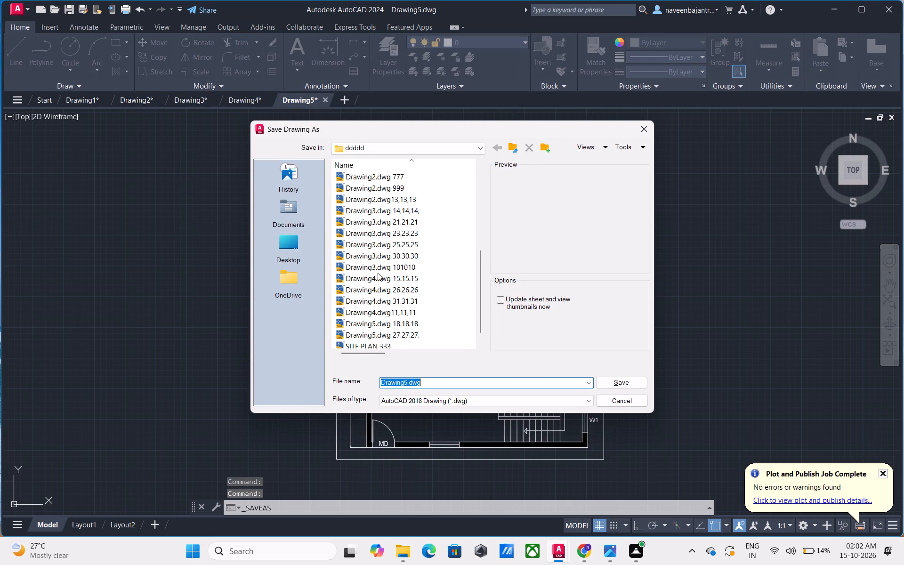
scroll(378, 273, "down", 4)
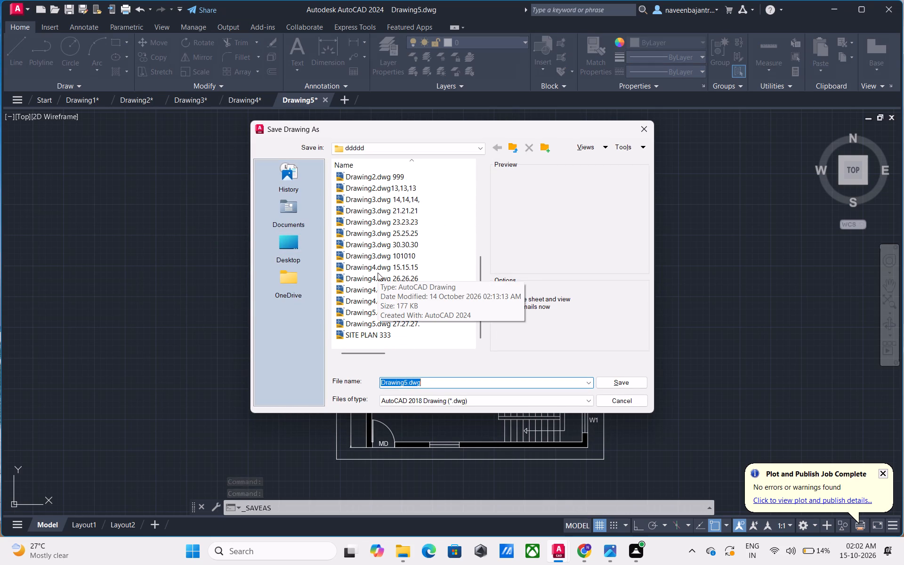
scroll(378, 273, "up", 5)
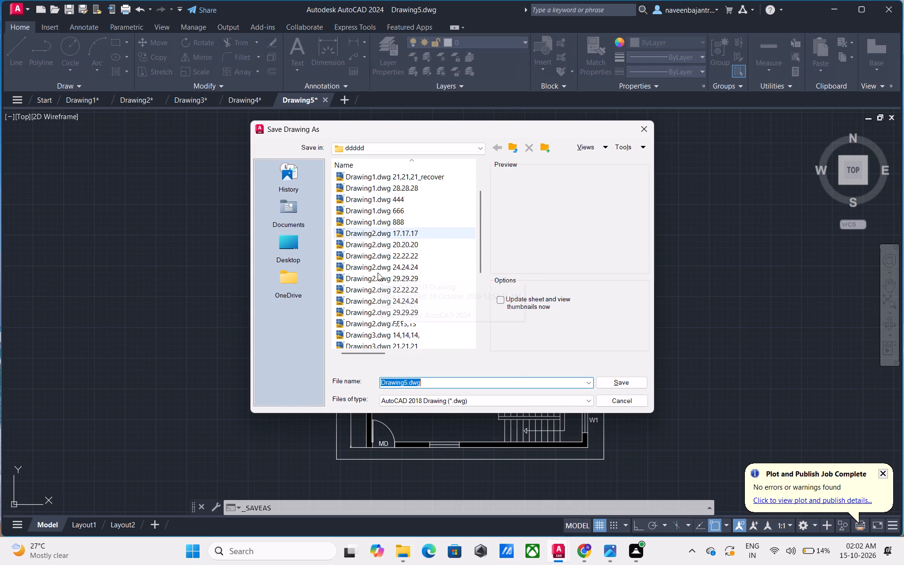
scroll(378, 273, "up", 8)
scroll(378, 273, "down", 6)
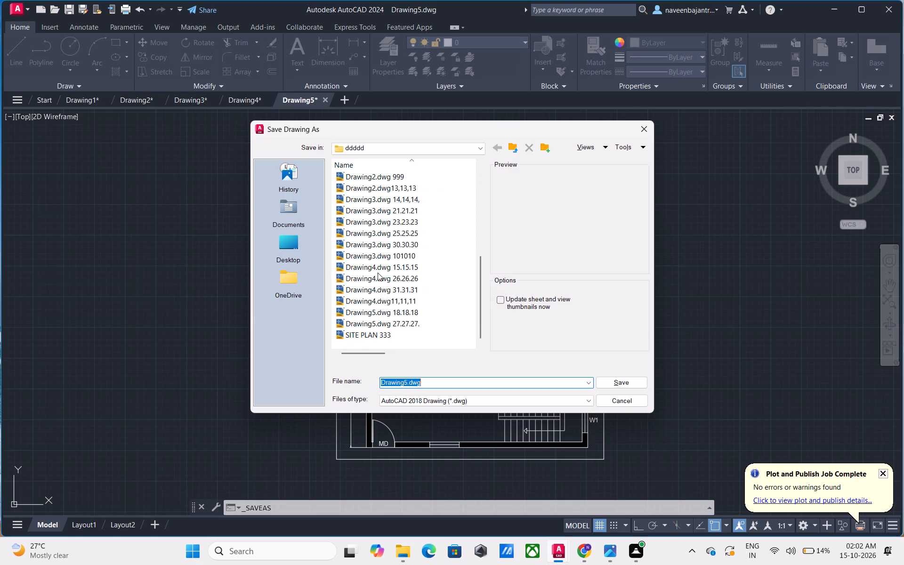
scroll(378, 273, "down", 3)
left_click(456, 384)
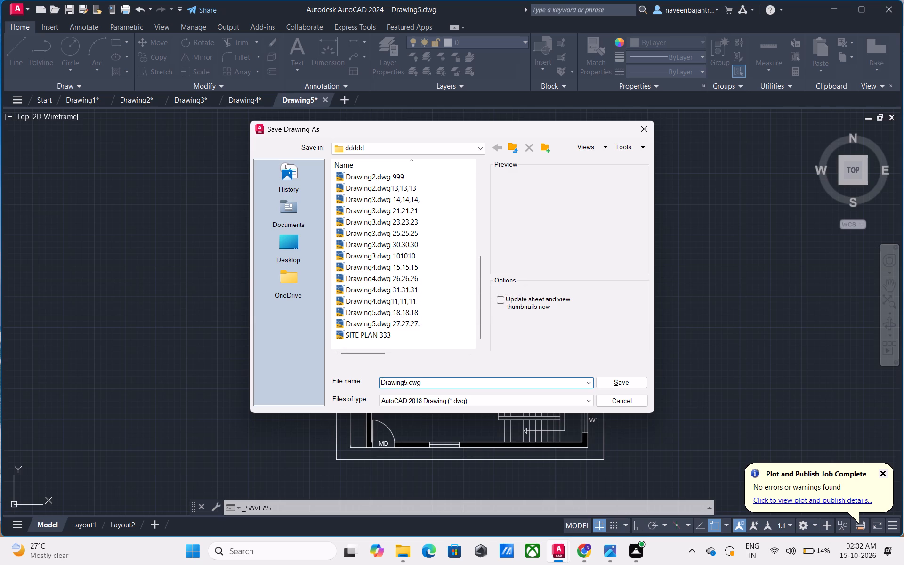
left_click(456, 384)
key("space")
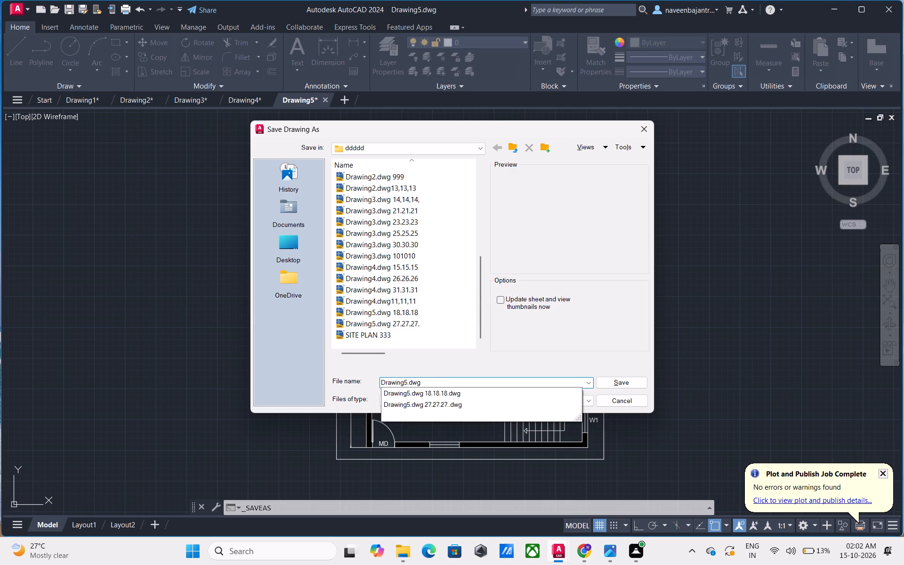
type("32.32.32")
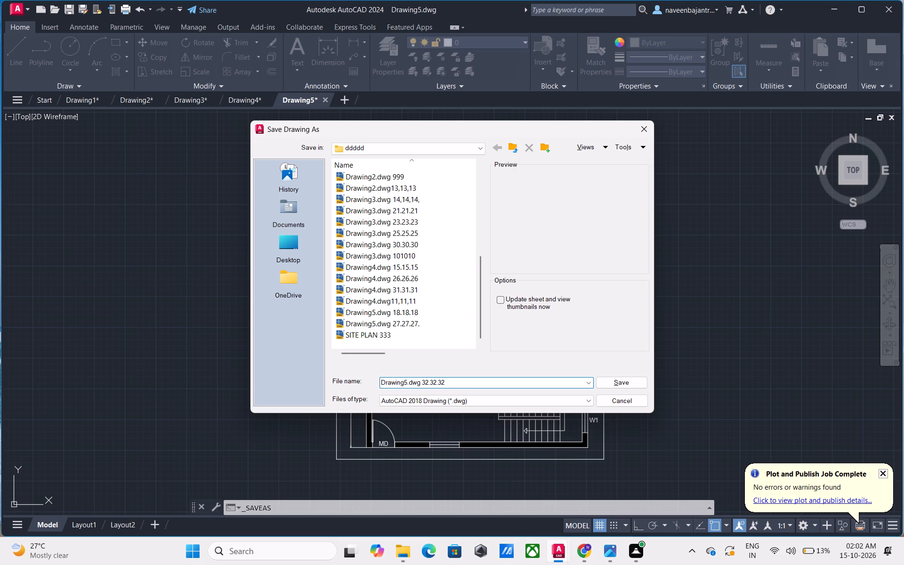
left_click(621, 383)
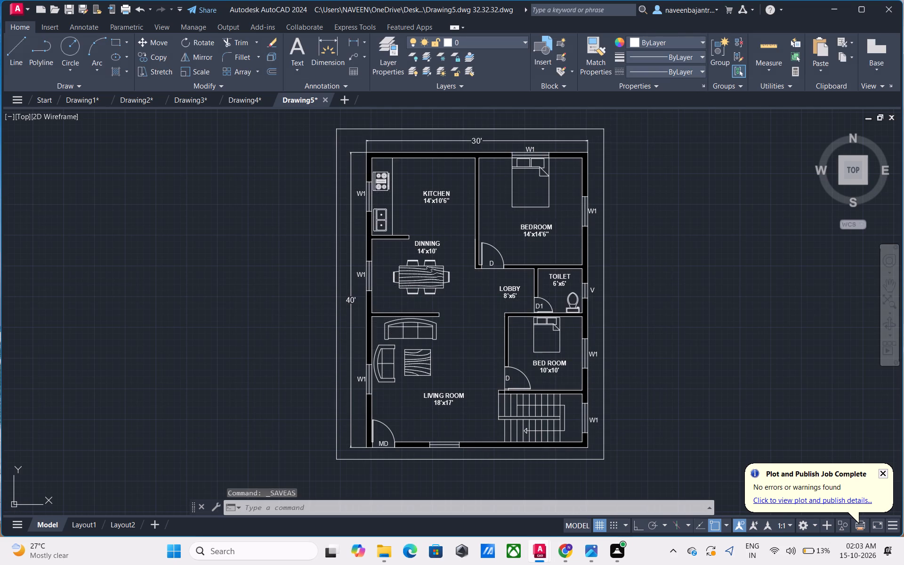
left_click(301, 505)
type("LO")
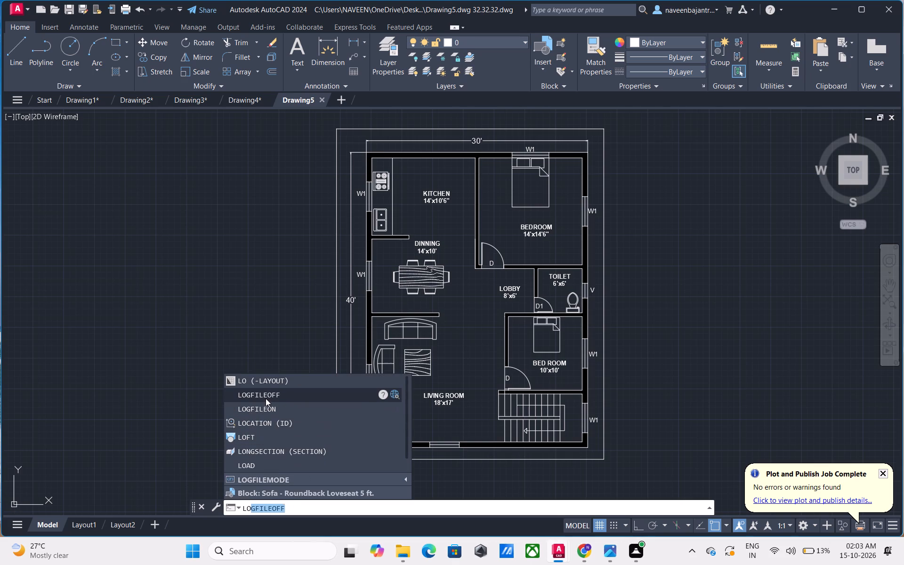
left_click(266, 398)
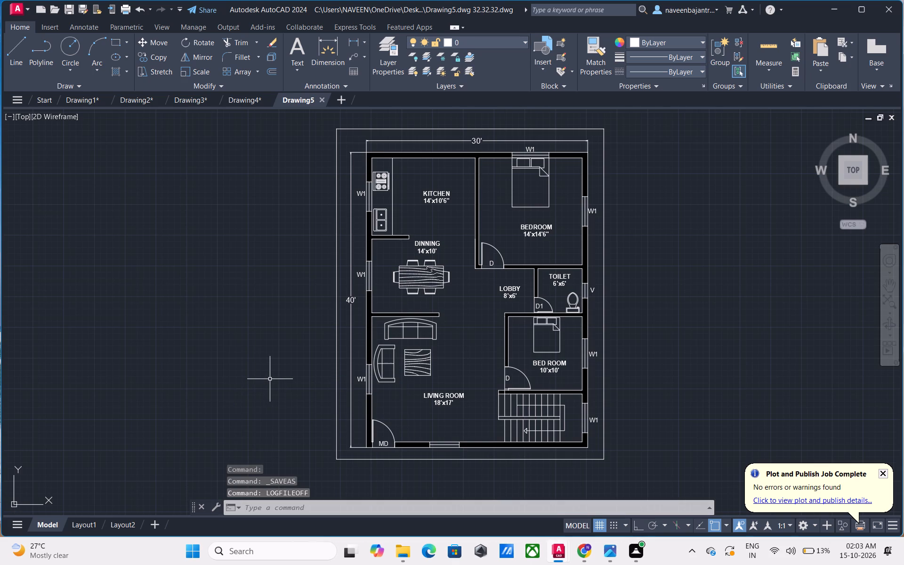
Set up a single-sheet plot with DWG To PDF.pc3 and a window plot area spanning the floor plan's outer border.
key("ctrl+p")
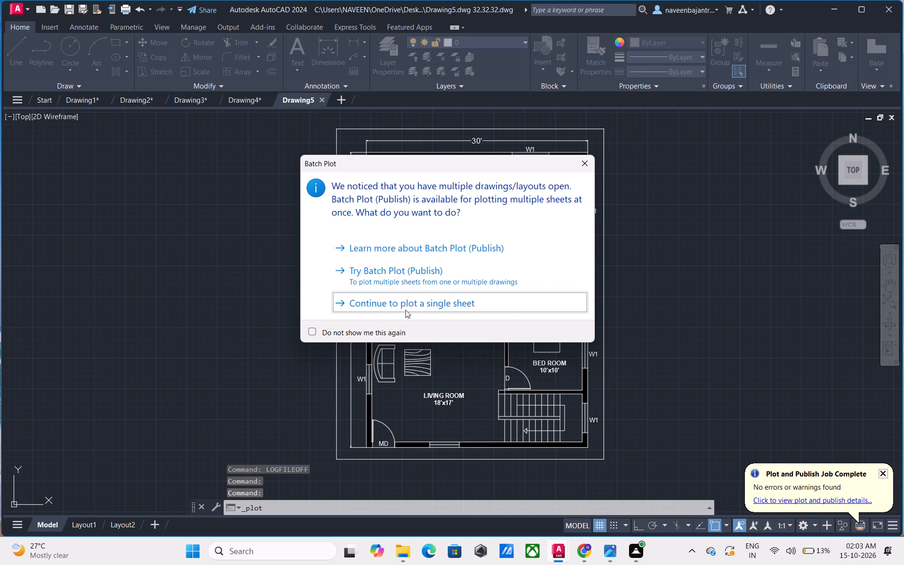
left_click(406, 307)
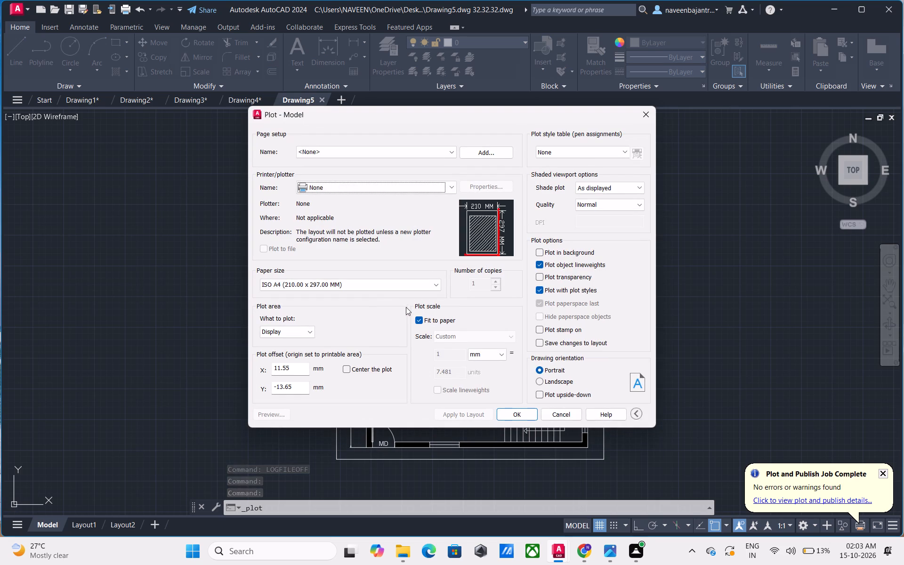
left_click(453, 187)
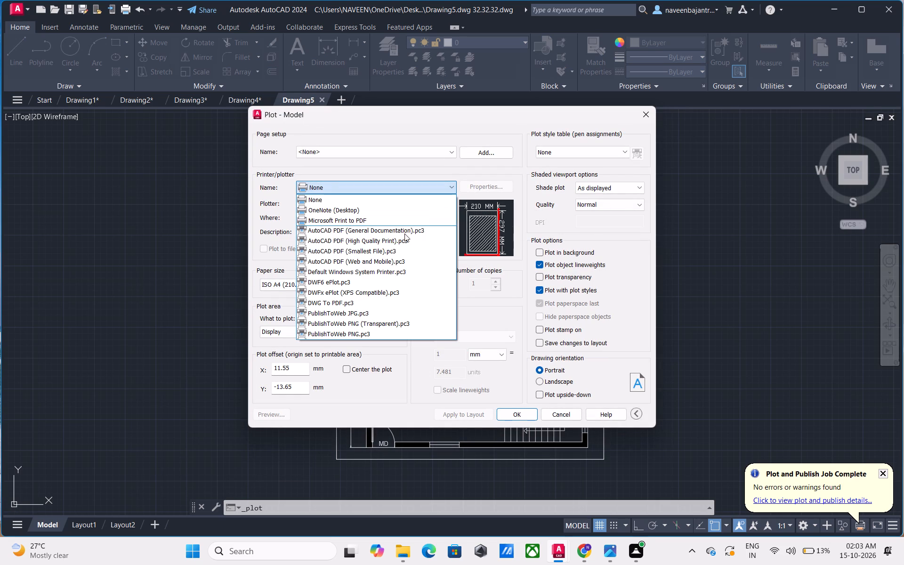
left_click(371, 301)
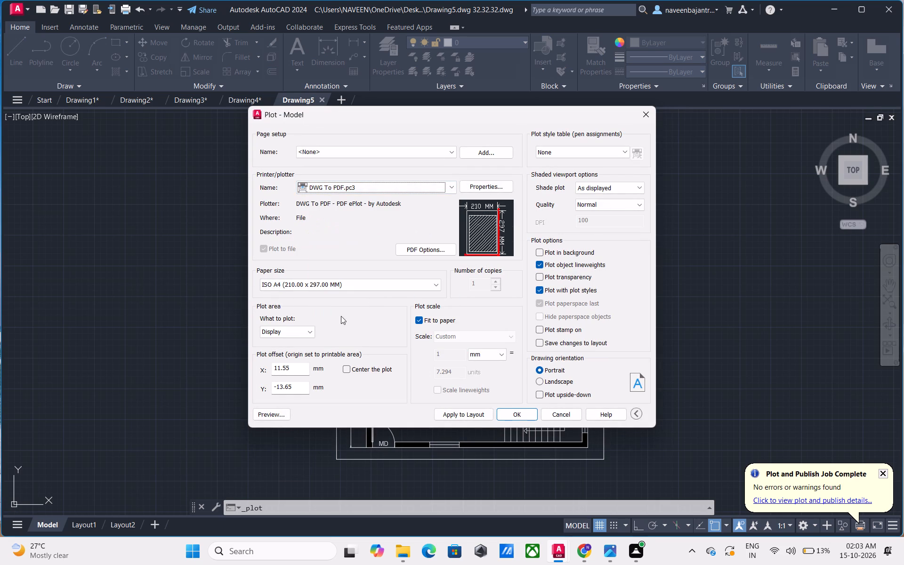
left_click(299, 332)
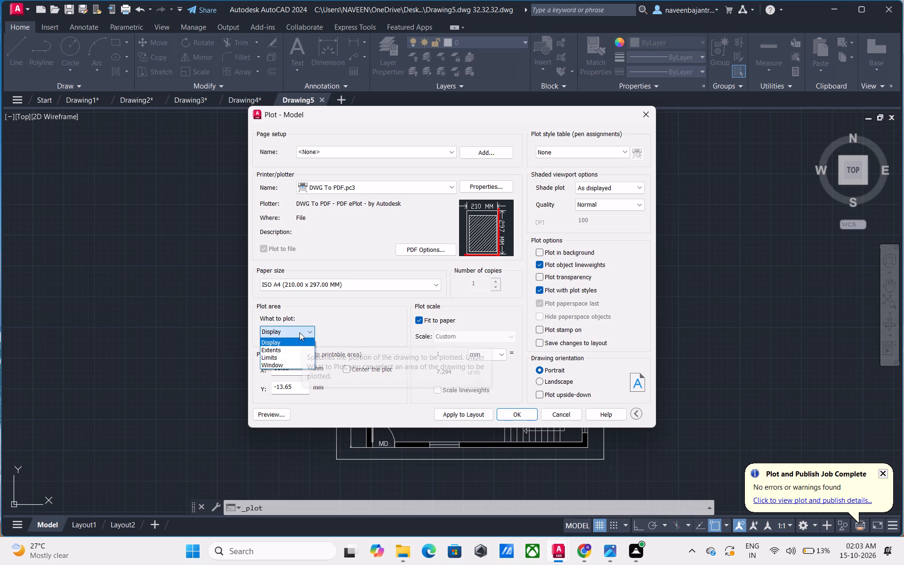
left_click(265, 368)
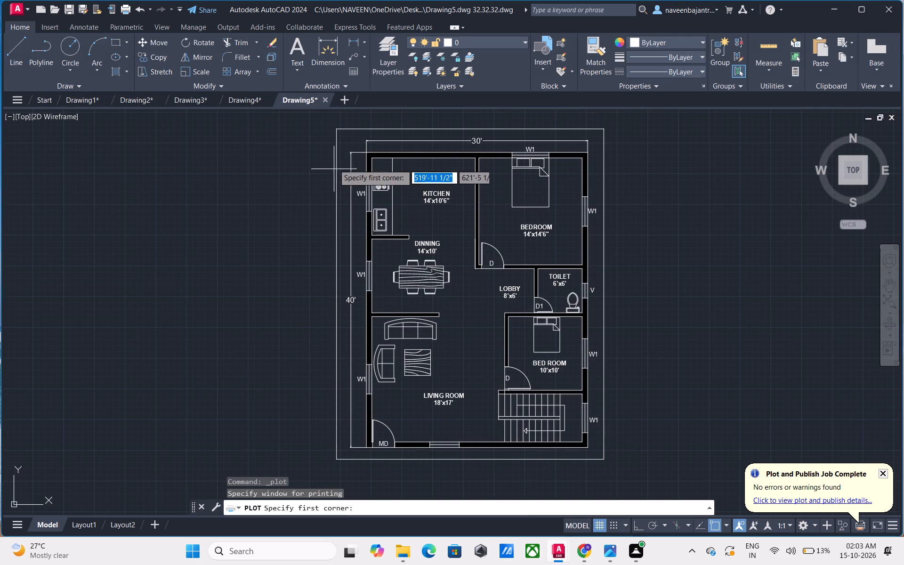
left_click(337, 129)
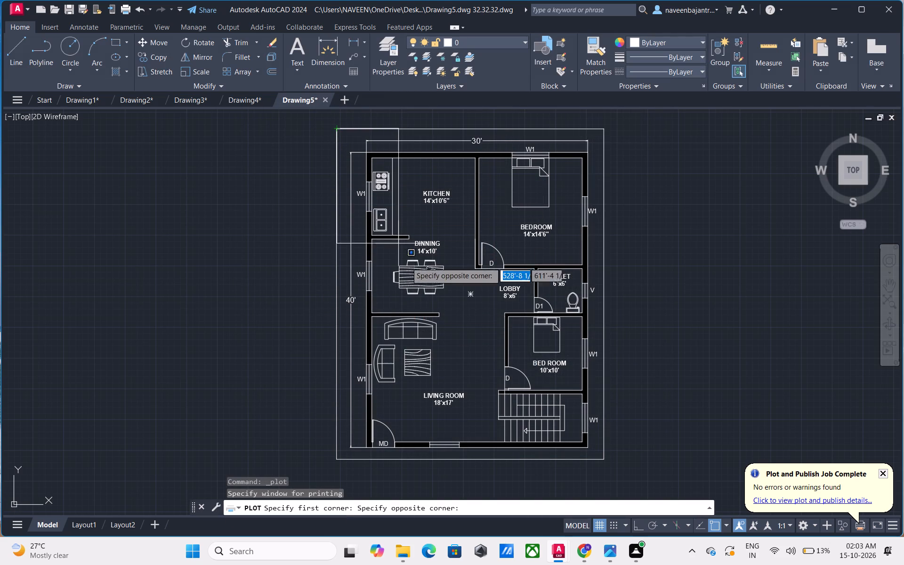
left_click(603, 458)
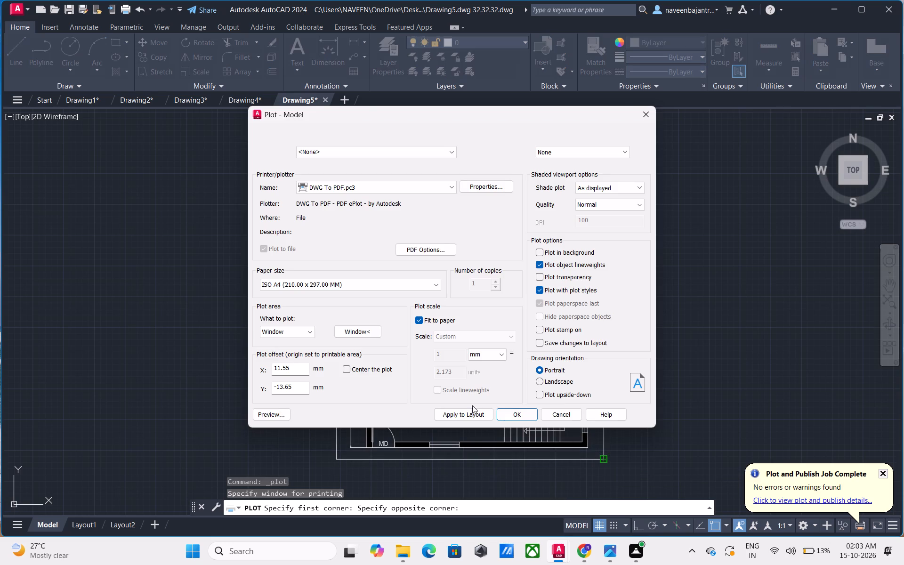
Centre the plot on the ISO A4 sheet and check it in the plot preview.
left_click(347, 370)
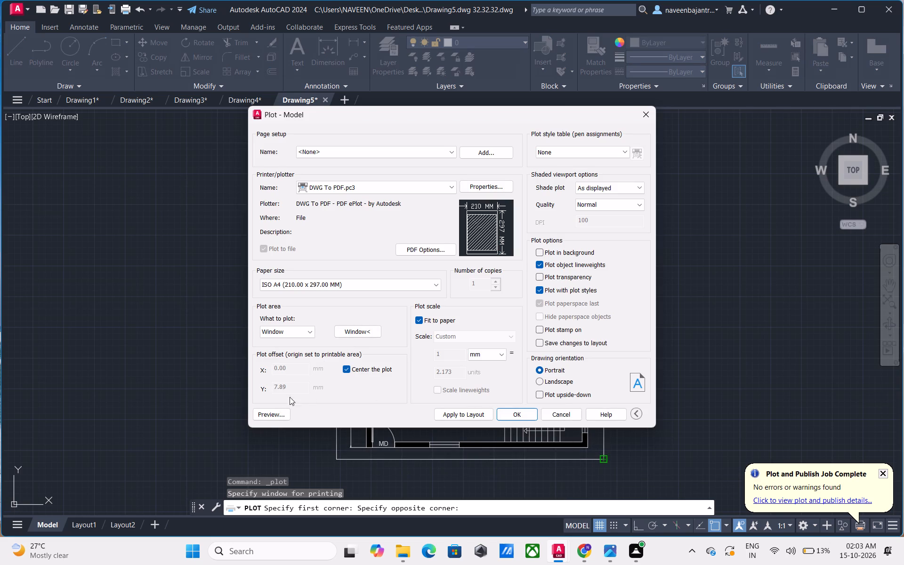
left_click(267, 417)
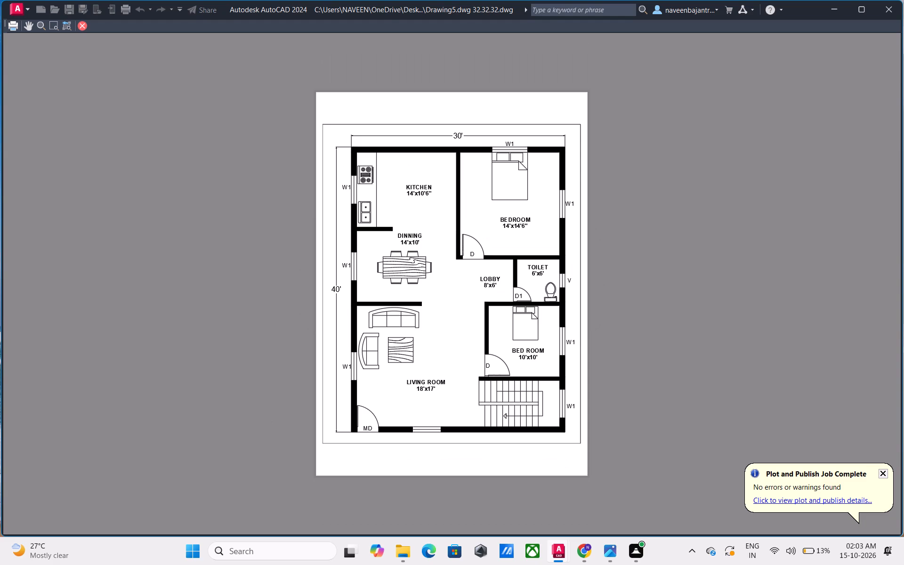
left_click(82, 24)
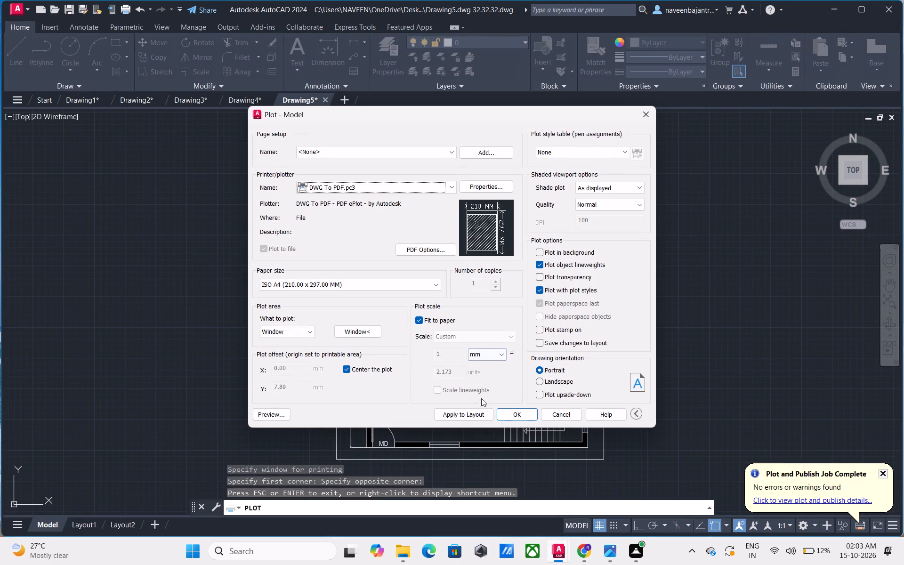
Apply the plot settings to the layout and plot the floor plan as "Drawing5.dwg 32.32.32-Model.pdf" in the ddddd folder.
left_click(470, 413)
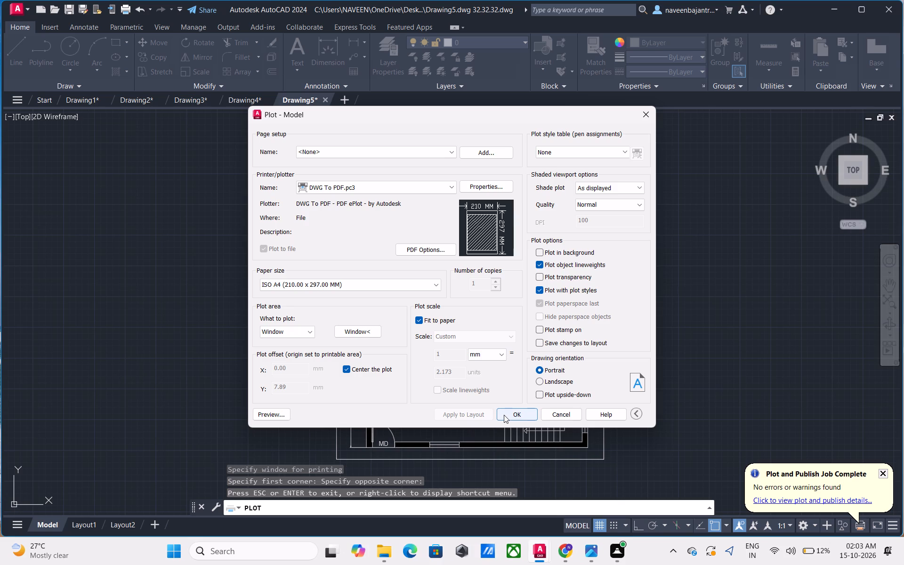
left_click(504, 415)
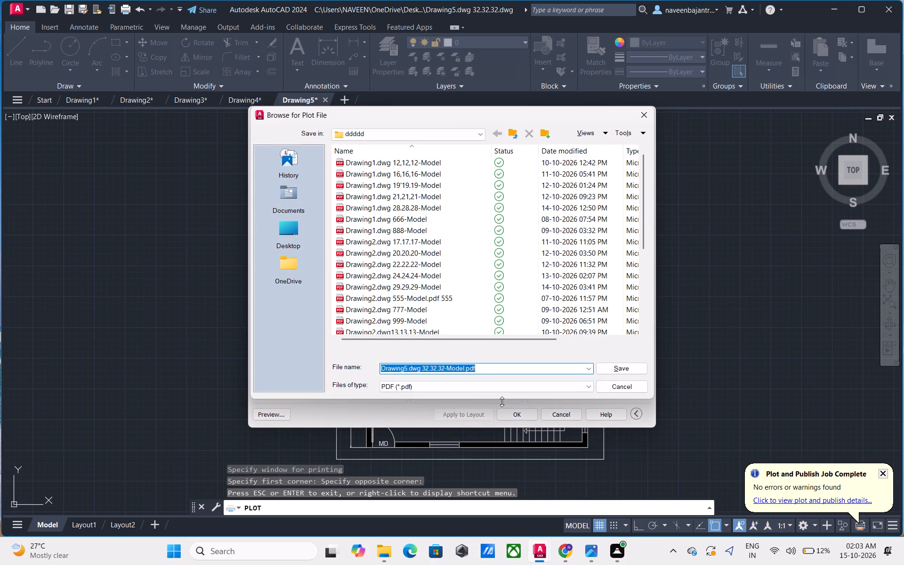
left_click(607, 372)
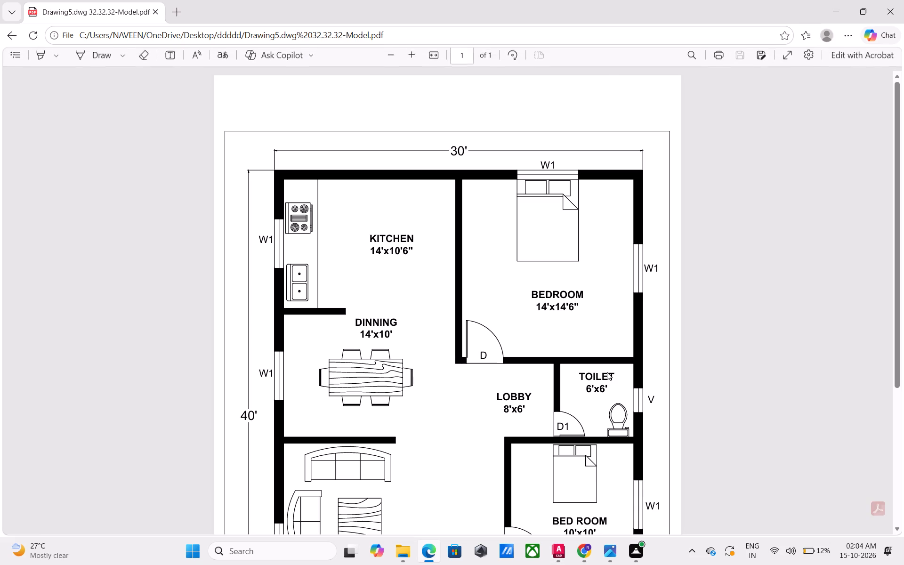
Examine the plotted floor plan PDF from the kitchen down to the staircase in Microsoft Edge, and close the viewer.
scroll(607, 372, "down", 3)
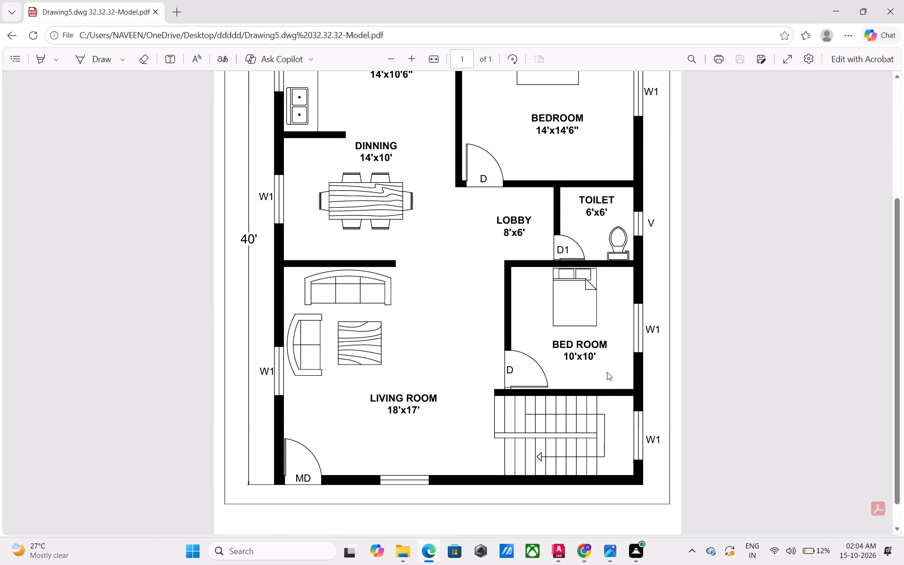
scroll(607, 372, "up", 6)
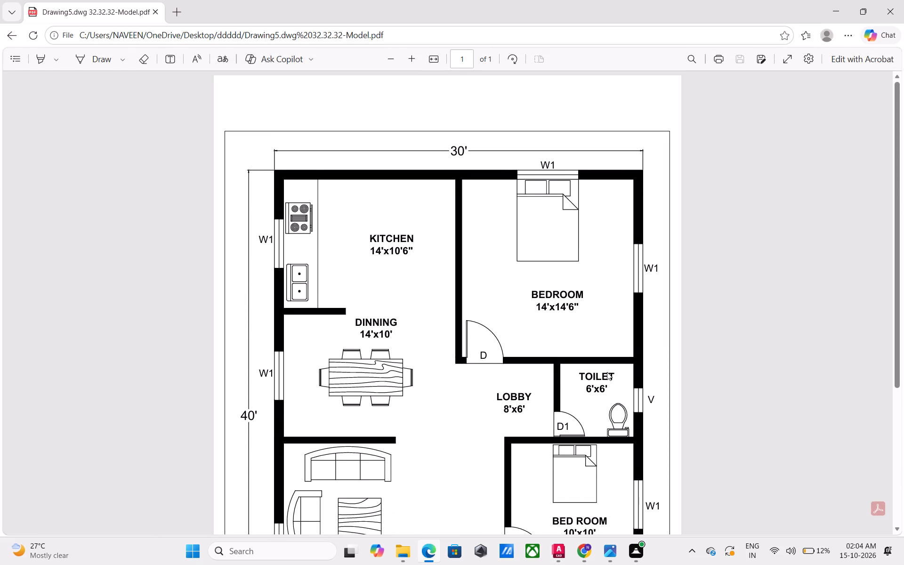
scroll(607, 372, "up", 1)
scroll(607, 372, "down", 1)
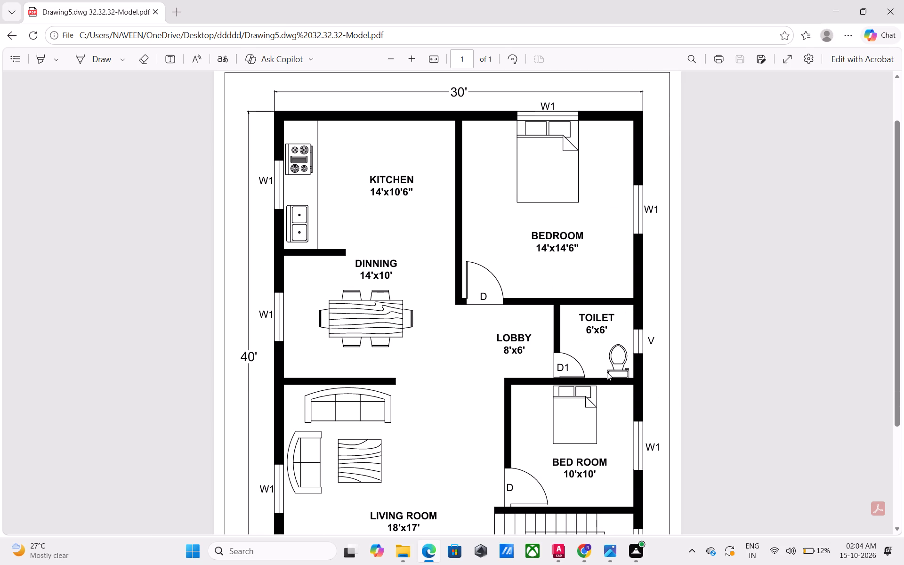
scroll(613, 426, "down", 2)
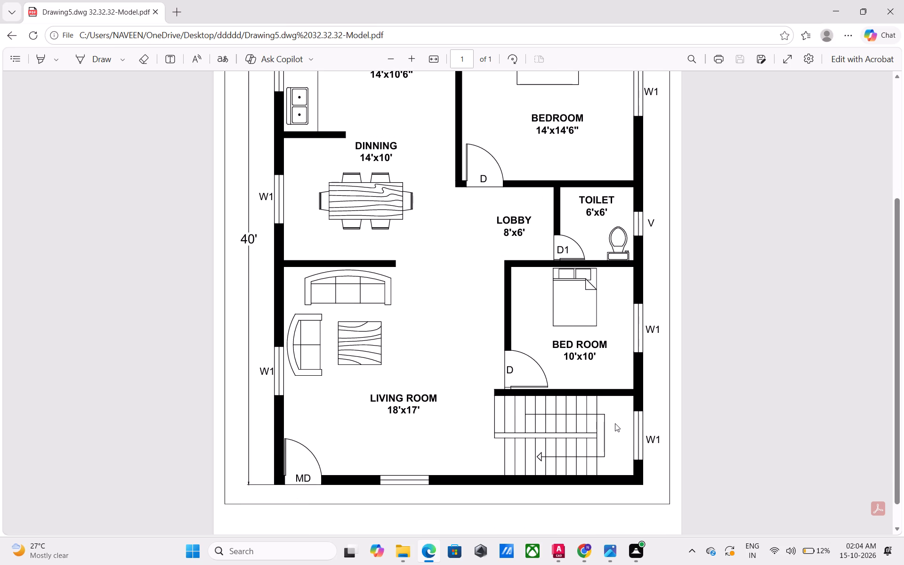
left_click(903, 8)
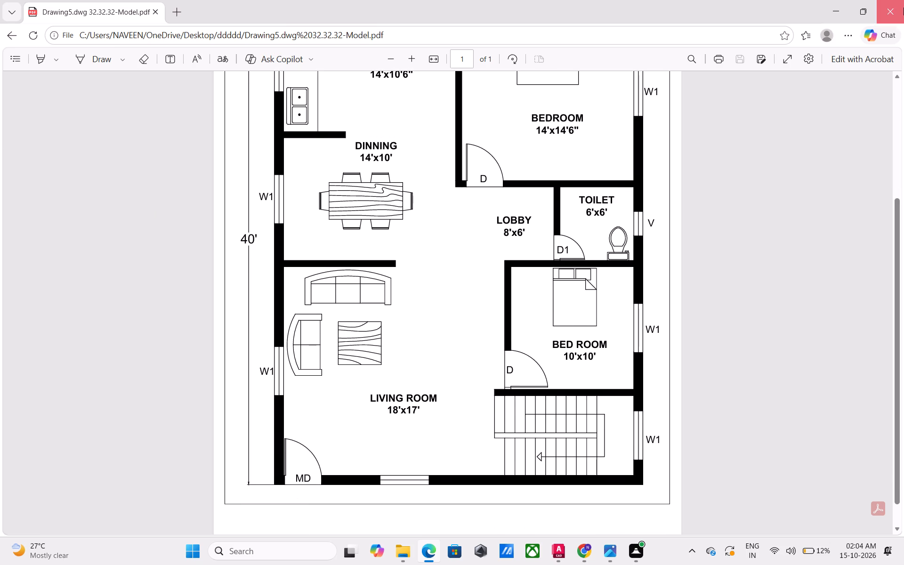